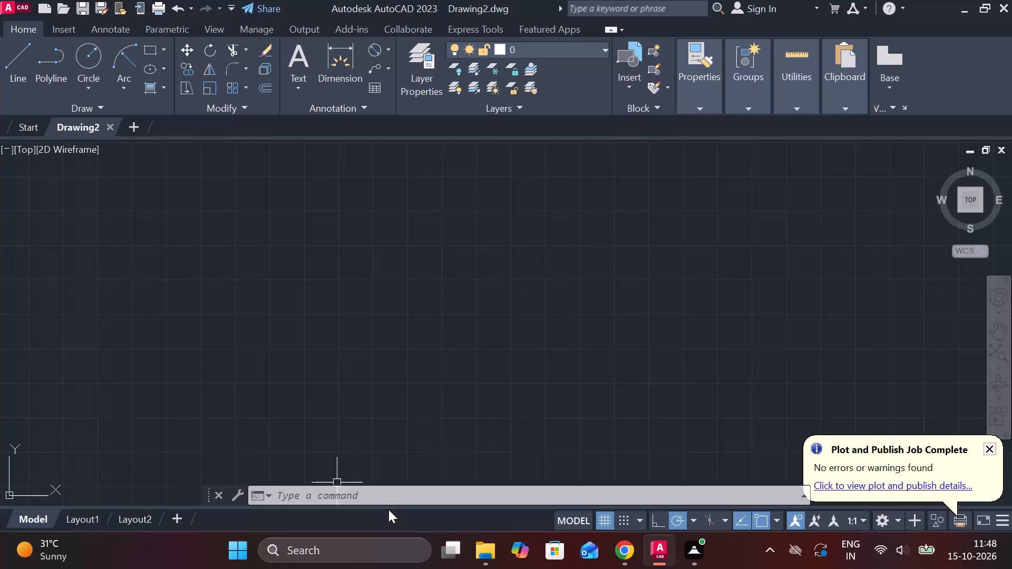
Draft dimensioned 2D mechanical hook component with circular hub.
Turn on command history logging with LOGFILEON.
{"action": "left_click", "coordinate": [394, 499]}
{"action": "type", "text": "LOG"}
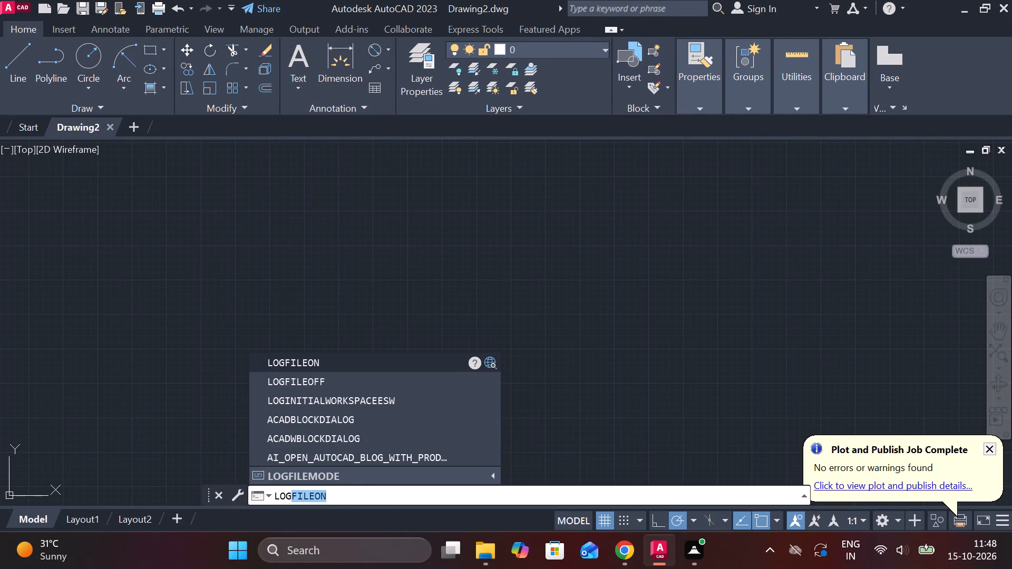
{"action": "left_click", "coordinate": [352, 365]}
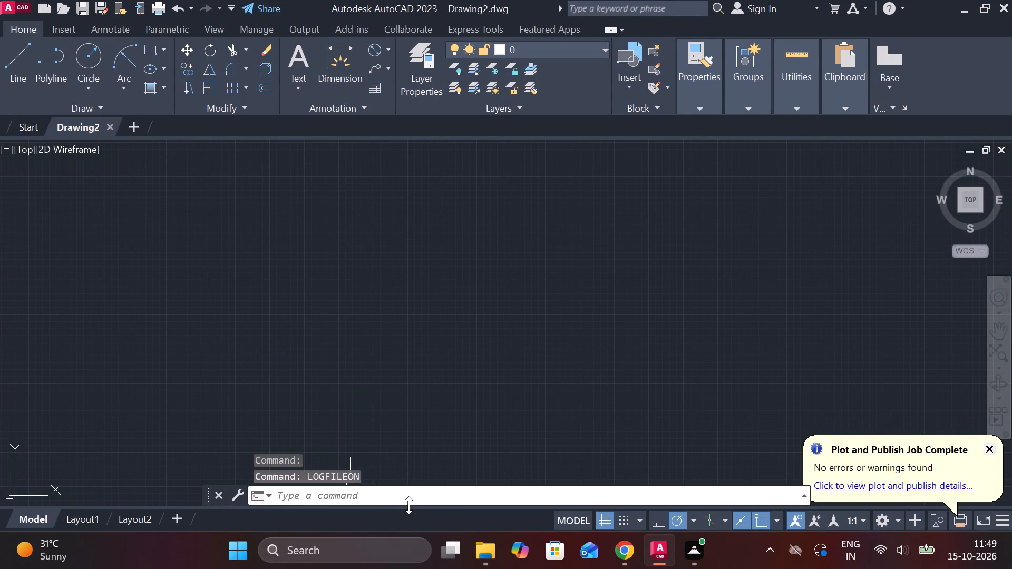
Set the model space limits from 0,0 at the lower-left corner to 297,210 at the upper-right corner.
{"action": "type", "text": "LIM"}
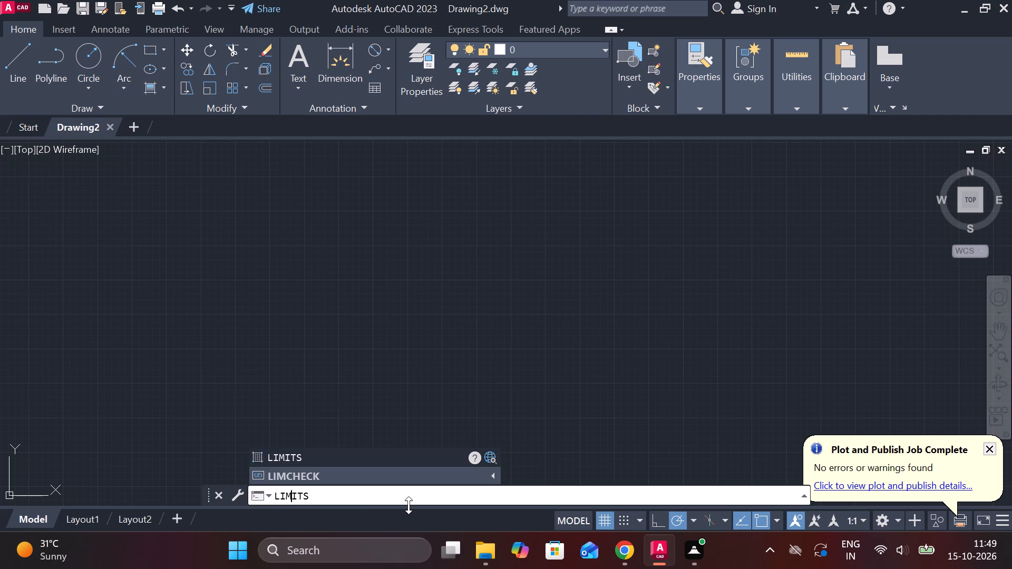
{"action": "left_click", "coordinate": [406, 454]}
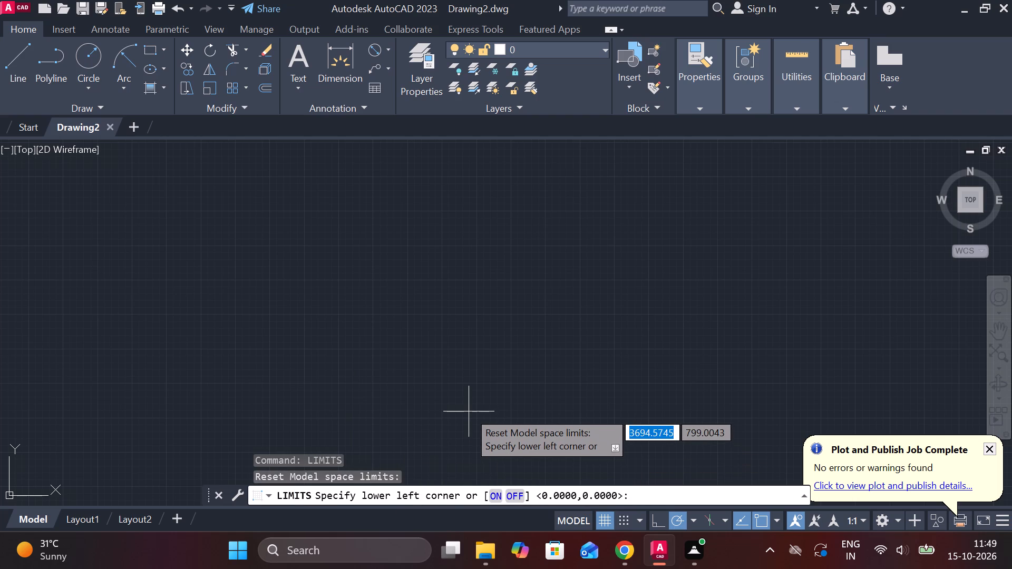
{"action": "key", "text": "0"}
{"action": "type", "text": ",0"}
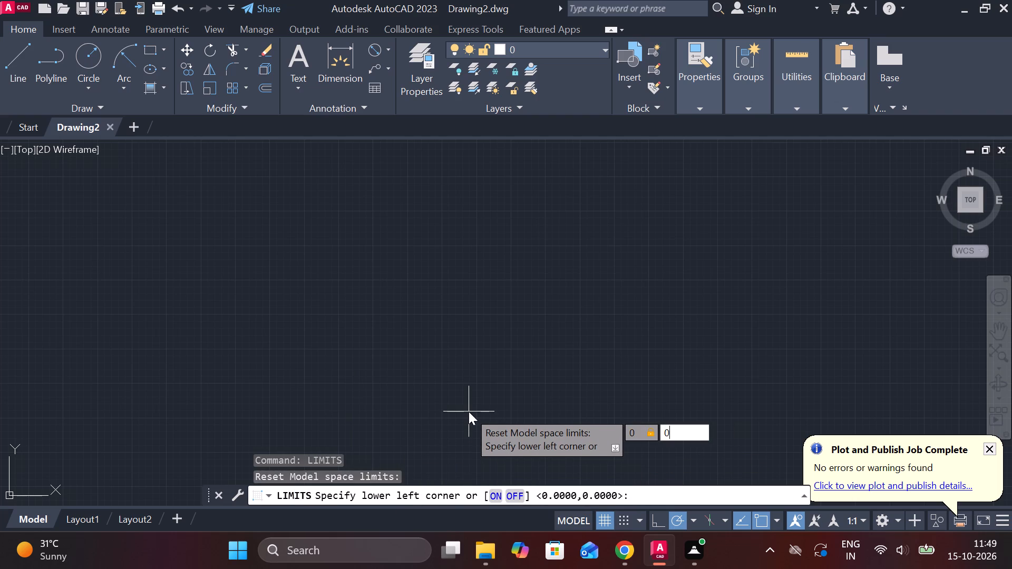
{"action": "key", "text": "Return"}
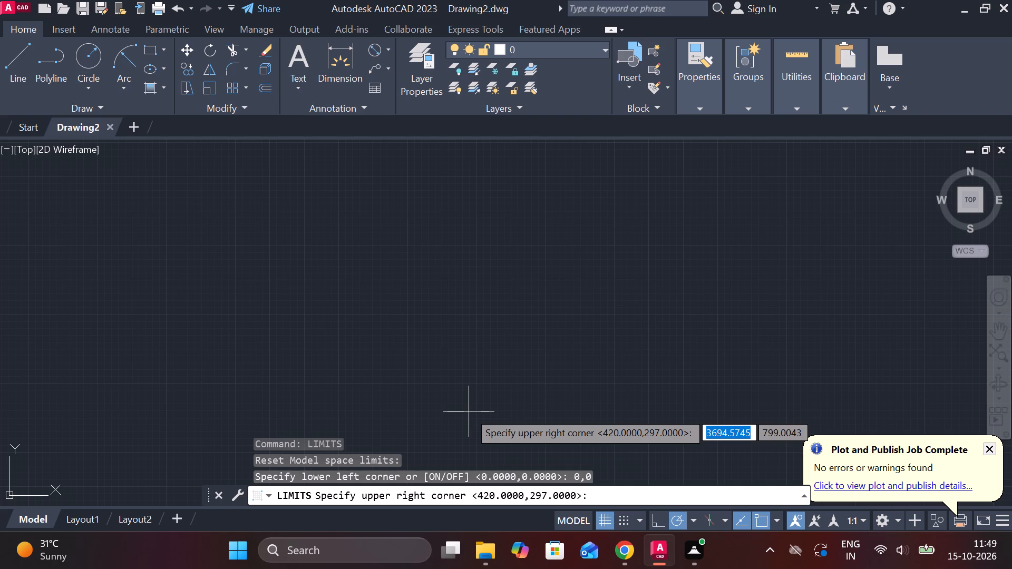
{"action": "key", "text": "2"}
{"action": "type", "text": "97"}
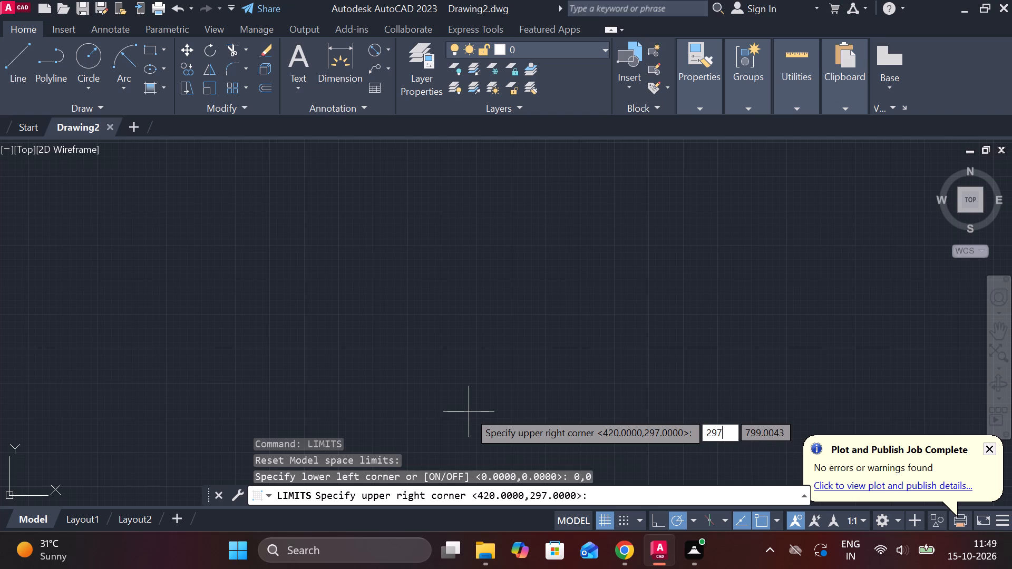
{"action": "key", "text": "comma"}
{"action": "key", "text": "2"}
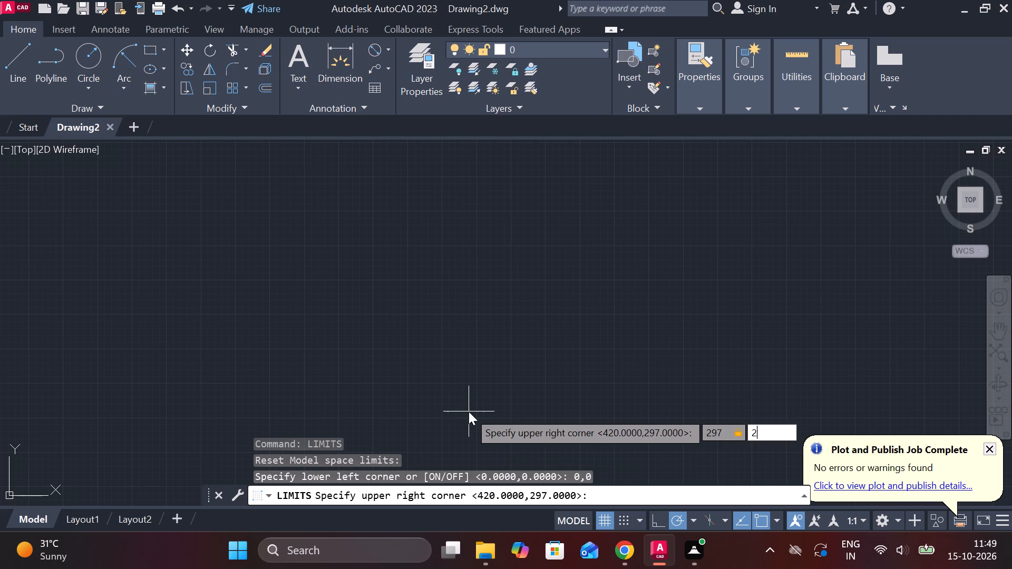
{"action": "type", "text": "10"}
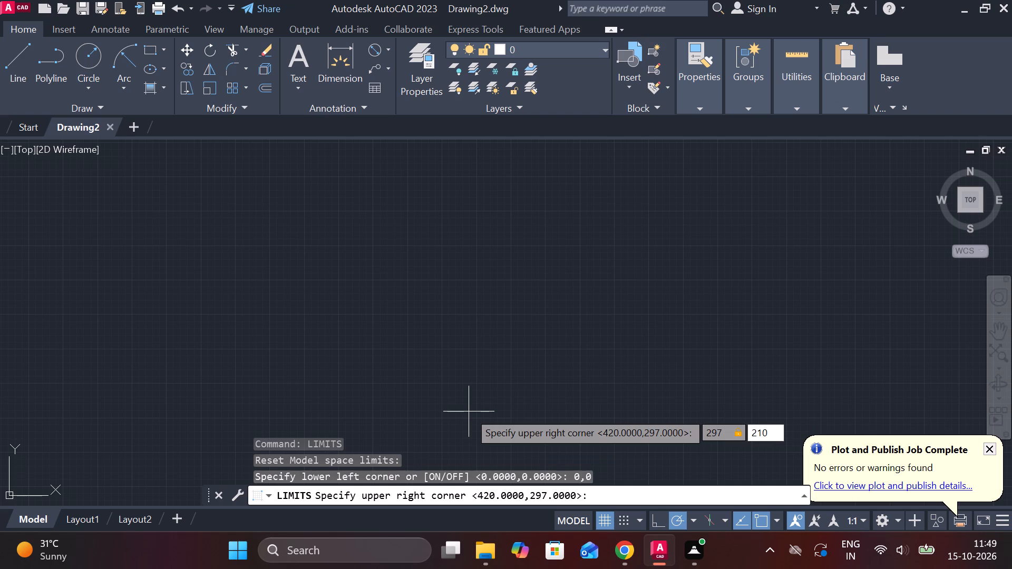
{"action": "key", "text": "Return"}
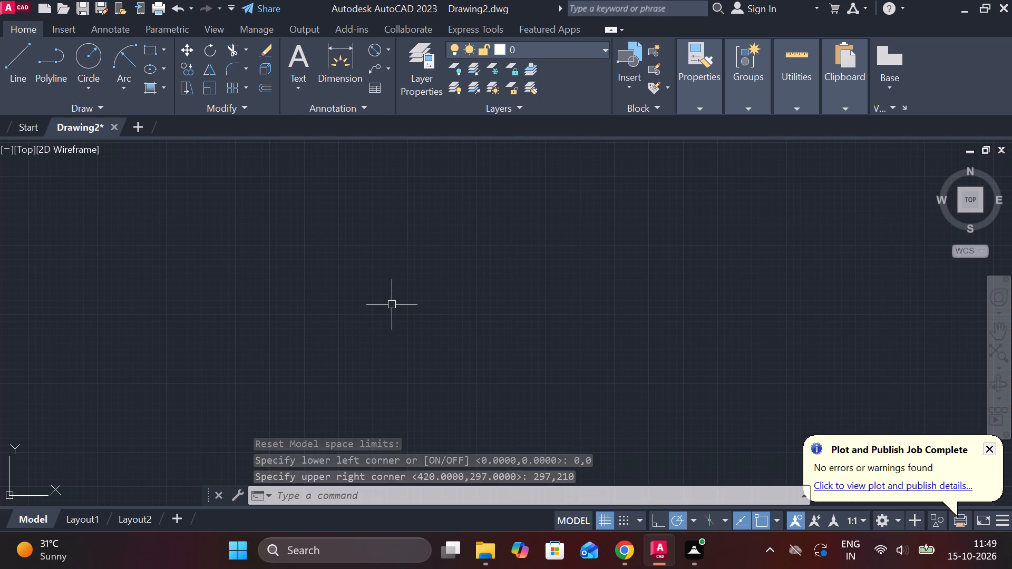
Move the UCS origin to the lower-left corner of the visible drawing area, keeping its axes aligned.
{"action": "key", "text": "z"}
{"action": "key", "text": "Return"}
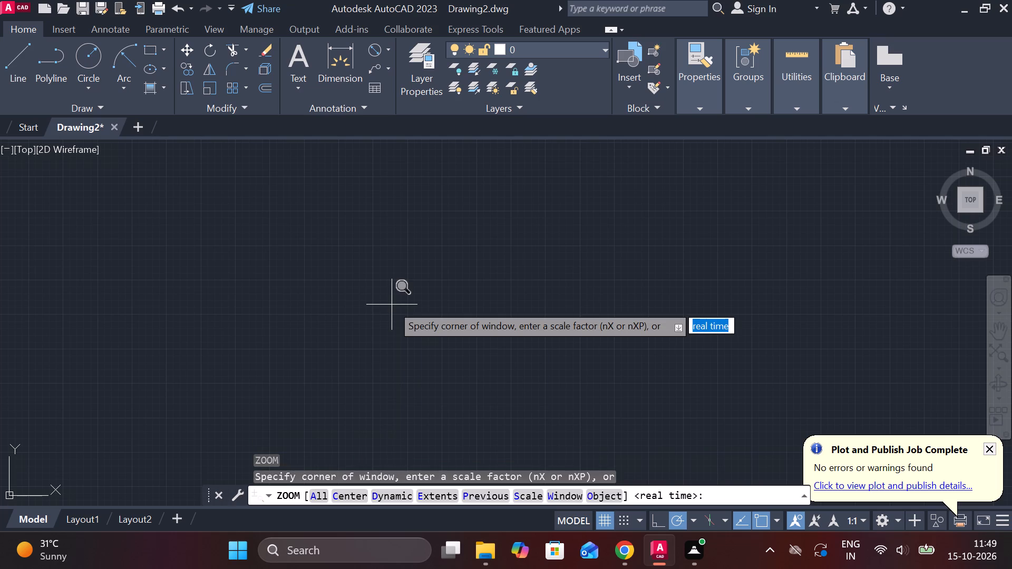
{"action": "key", "text": "e"}
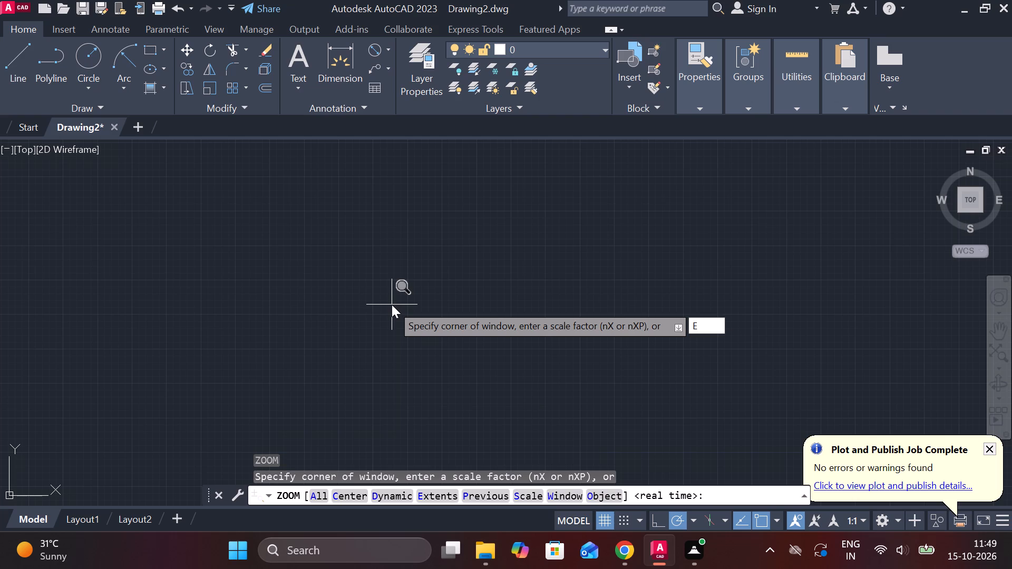
{"action": "key", "text": "Return"}
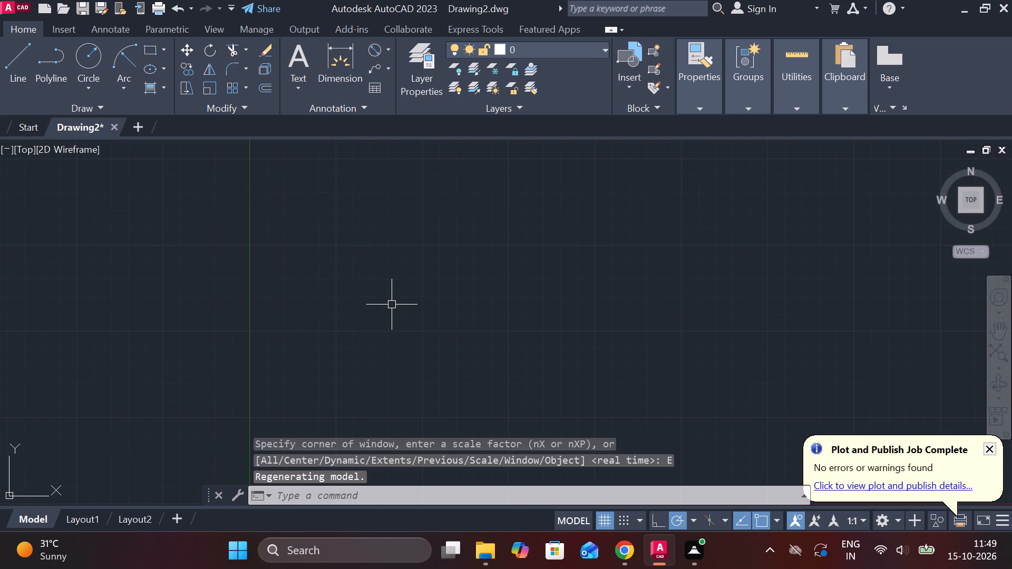
{"action": "scroll", "coordinate": [392, 305], "scroll_direction": "down", "scroll_amount": 2}
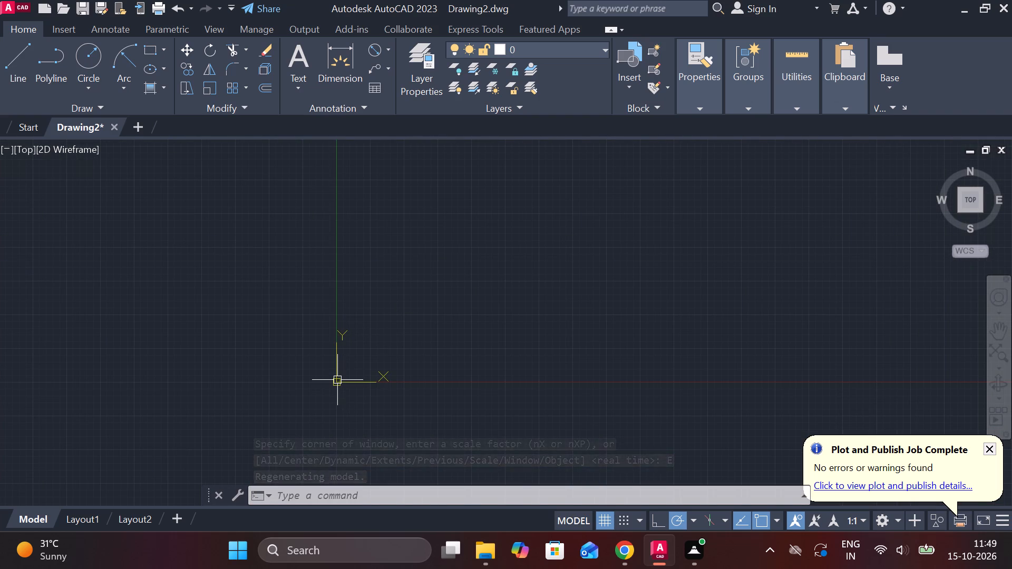
{"action": "left_click", "coordinate": [336, 382]}
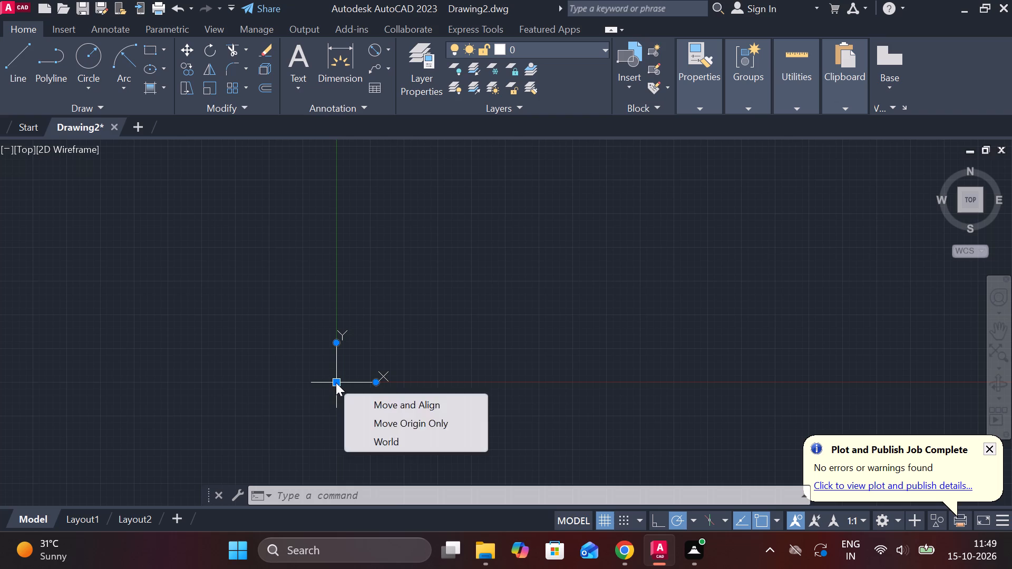
{"action": "double_click", "coordinate": [336, 382]}
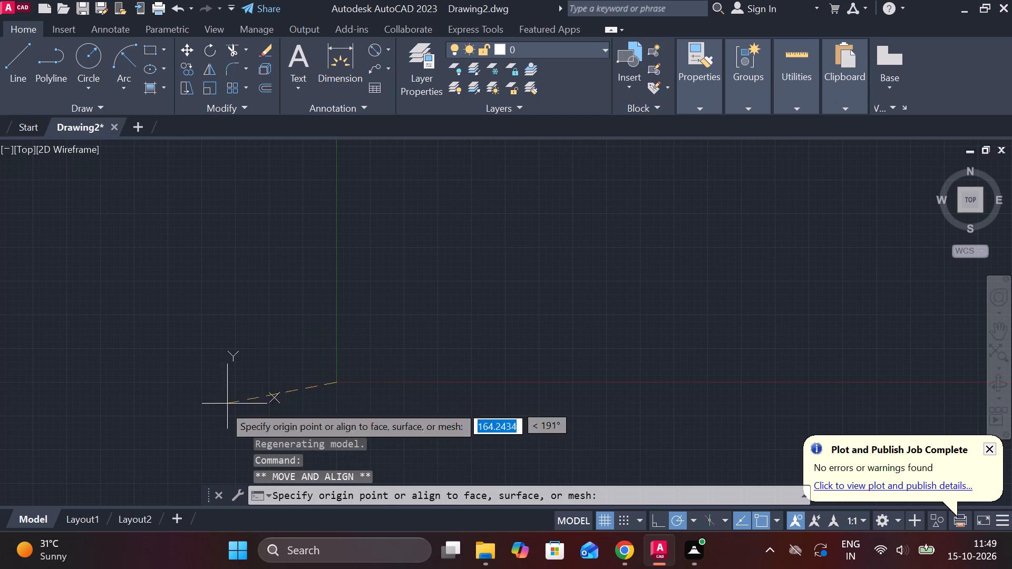
{"action": "left_click", "coordinate": [5, 493]}
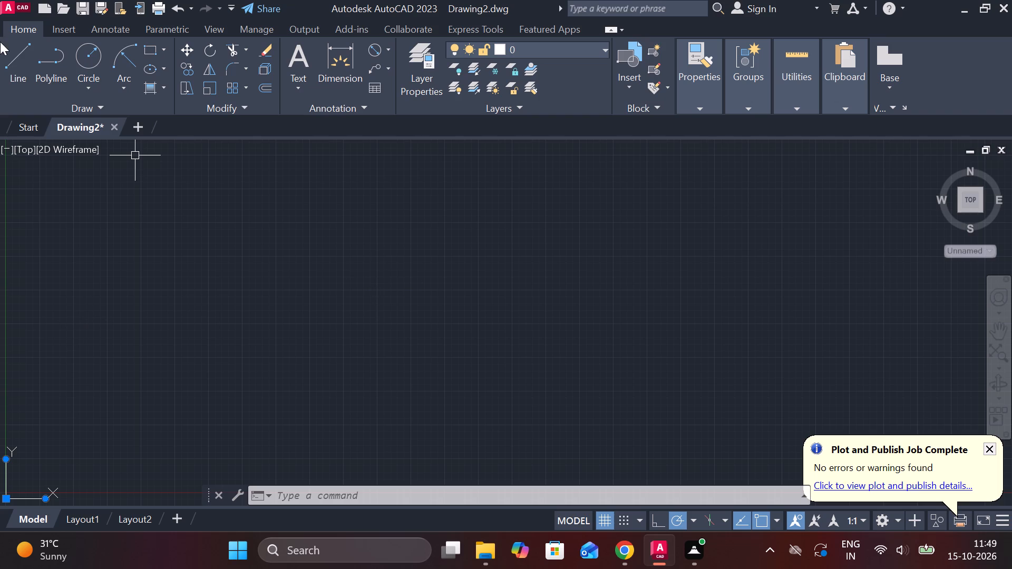
Draw two crossing centre lines: a long vertical line and a horizontal line passing through its middle.
{"action": "left_click", "coordinate": [13, 54]}
{"action": "left_click", "coordinate": [415, 205]}
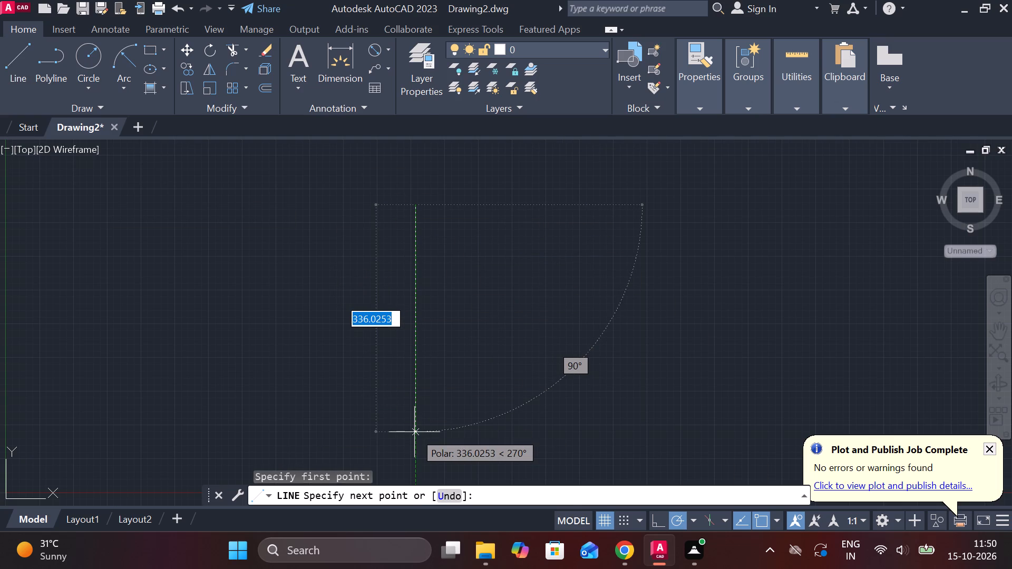
{"action": "left_click", "coordinate": [410, 466]}
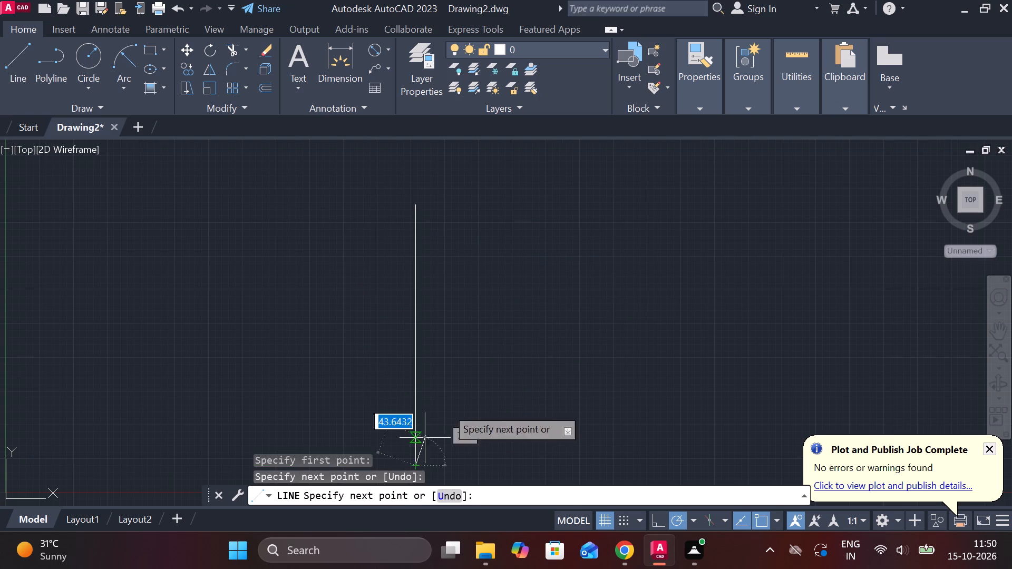
{"action": "key", "text": "Escape"}
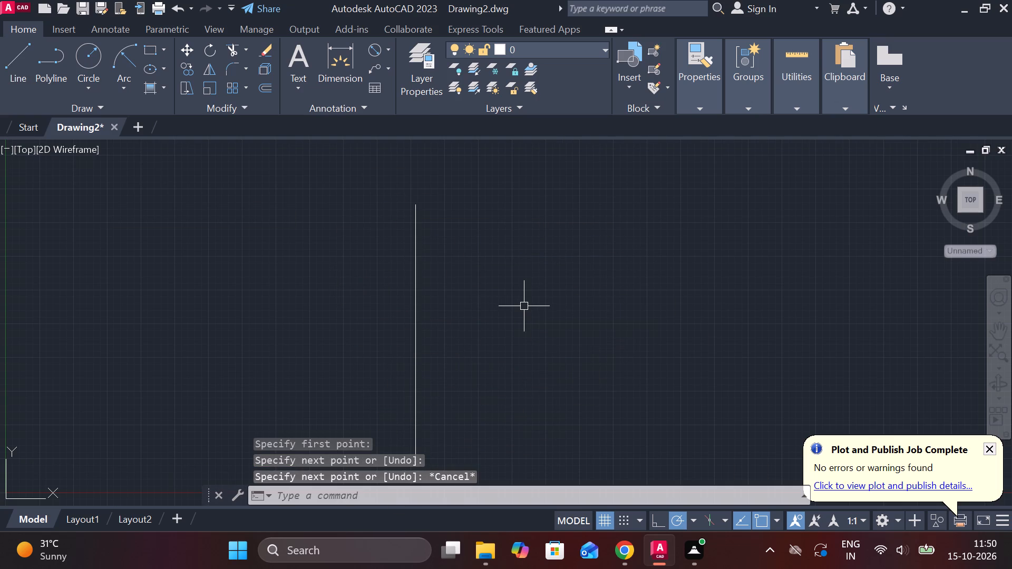
{"action": "left_click", "coordinate": [21, 66]}
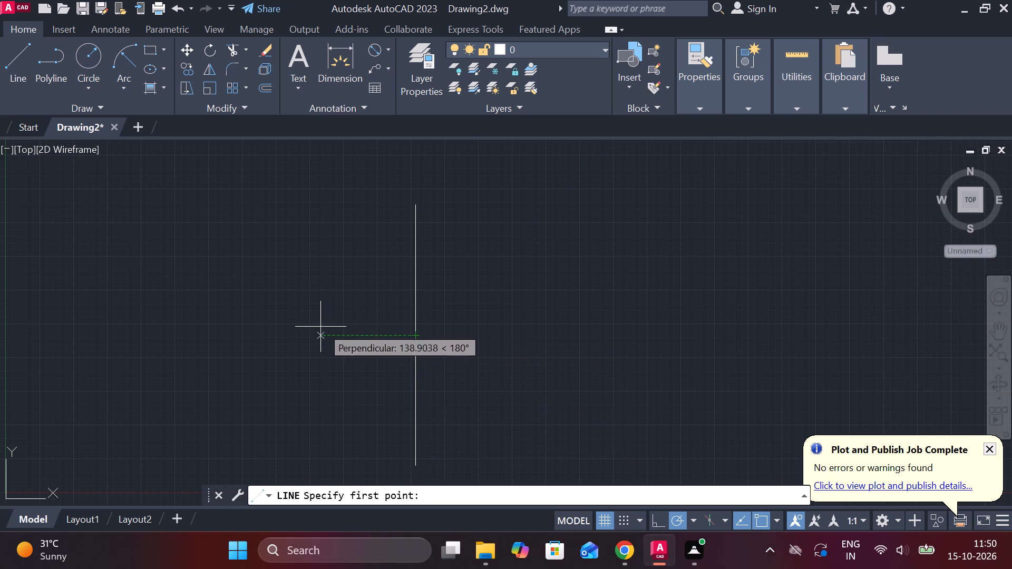
{"action": "left_click", "coordinate": [205, 336]}
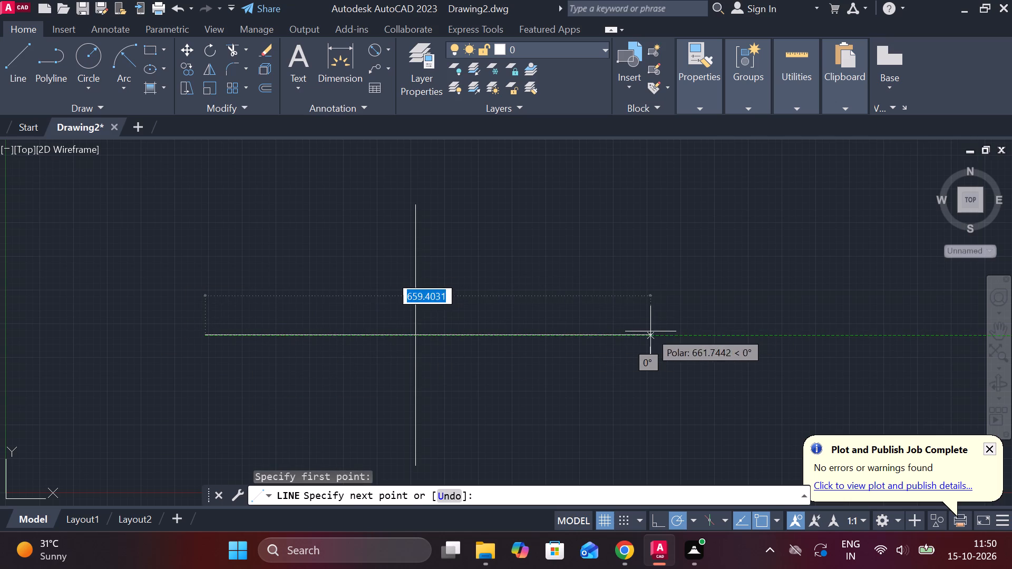
{"action": "left_click", "coordinate": [559, 331]}
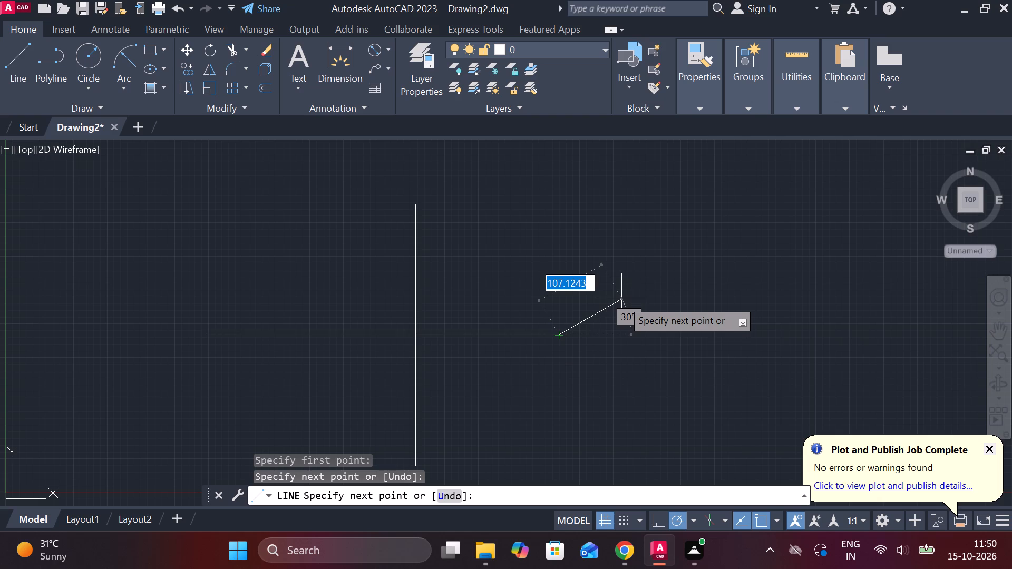
{"action": "key", "text": "Escape"}
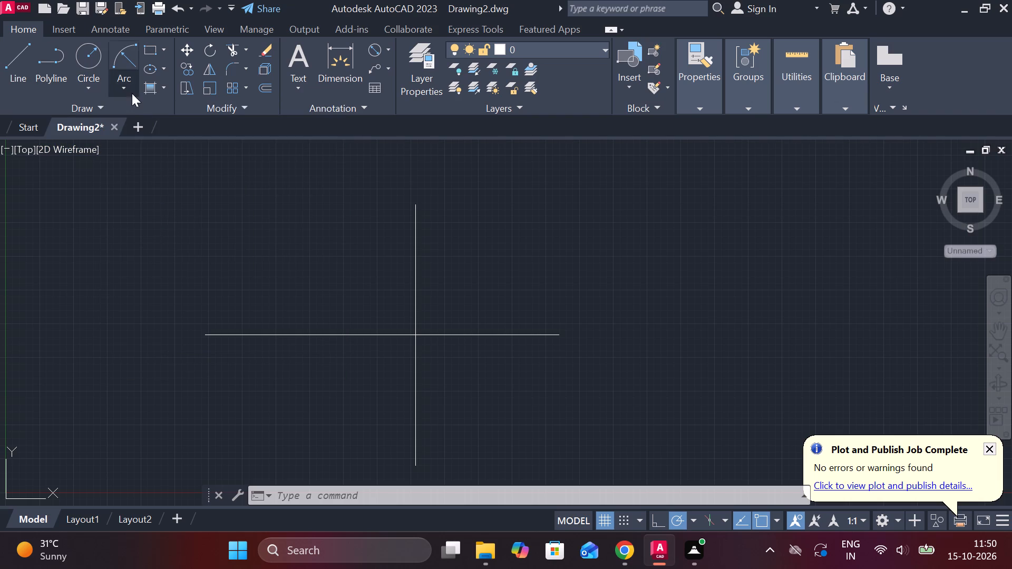
Draw a circle of diameter 30 centred on the intersection of the two lines, using the Center, Diameter method.
{"action": "left_click", "coordinate": [97, 68]}
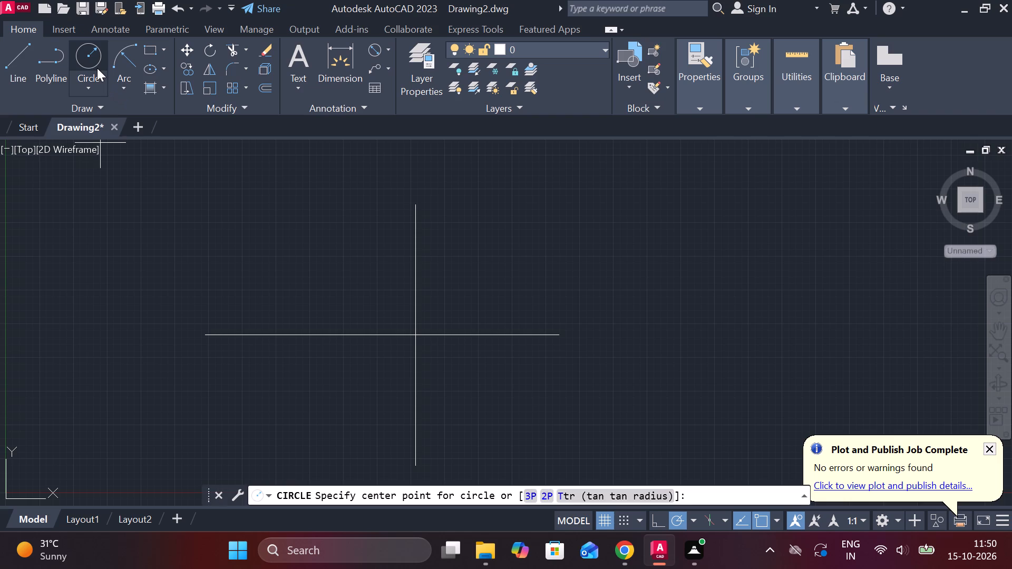
{"action": "left_click", "coordinate": [97, 94]}
{"action": "left_click", "coordinate": [147, 150]}
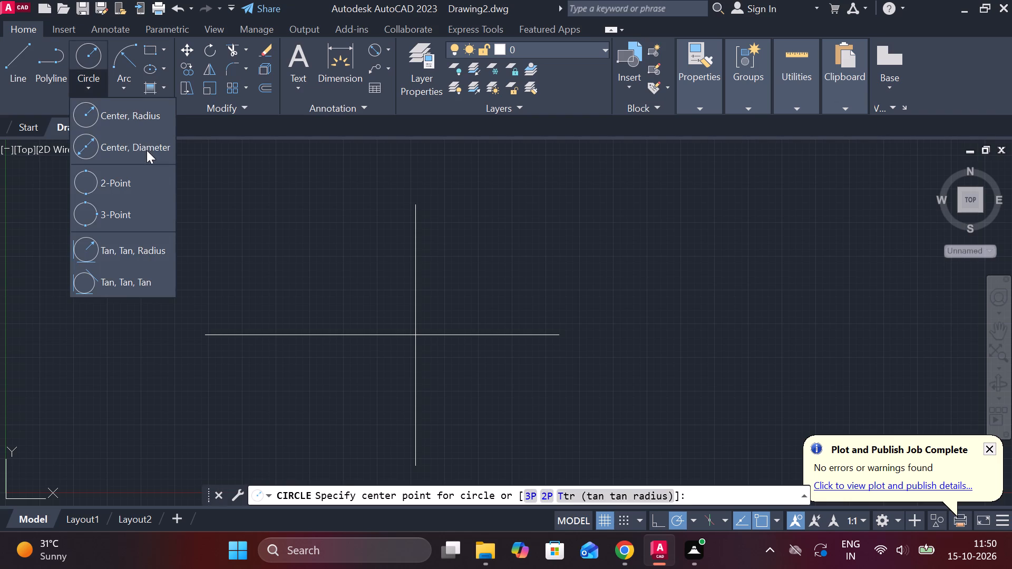
{"action": "left_click", "coordinate": [414, 335]}
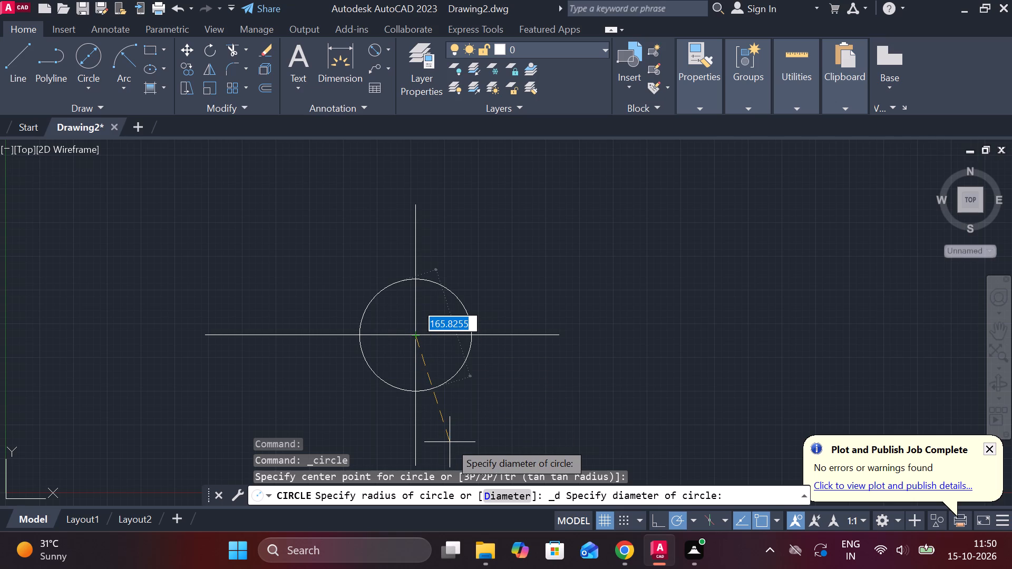
{"action": "key", "text": "3"}
{"action": "key", "text": "0"}
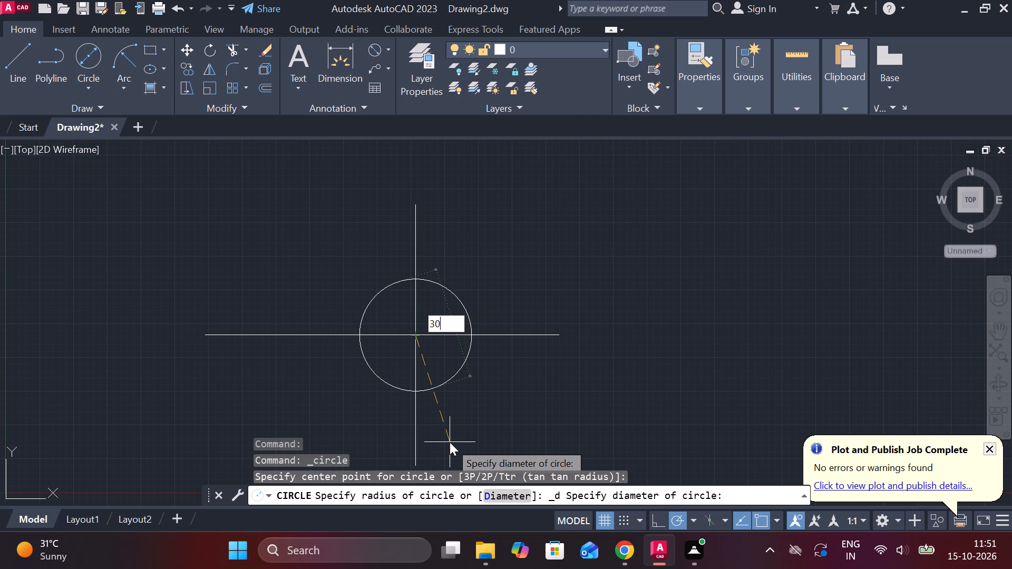
{"action": "key", "text": "Return"}
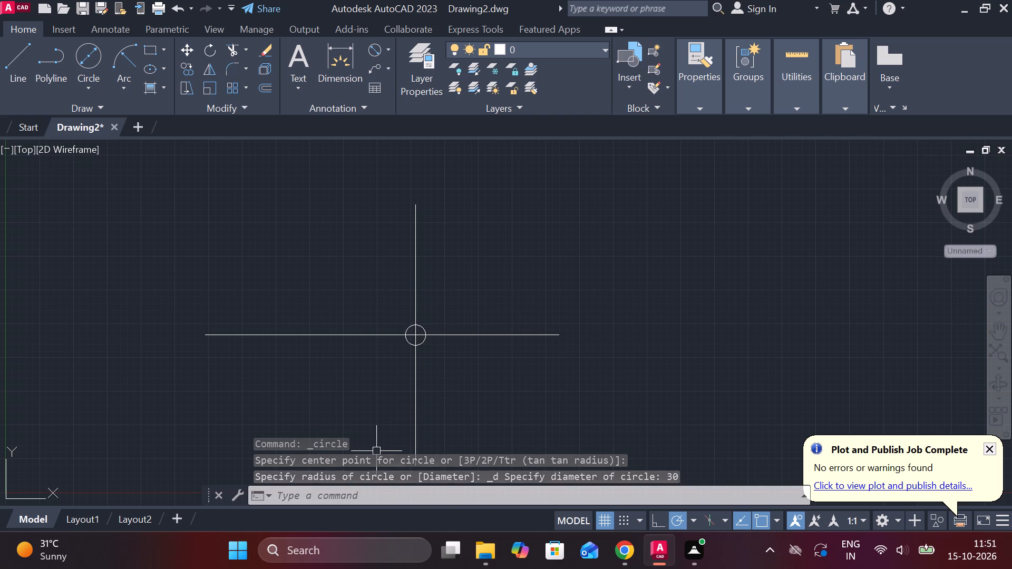
Draw a circle of diameter 23 centred on the intersection of the centre lines, using the Center, Diameter method.
{"action": "scroll", "coordinate": [428, 343], "scroll_direction": "up", "scroll_amount": 2}
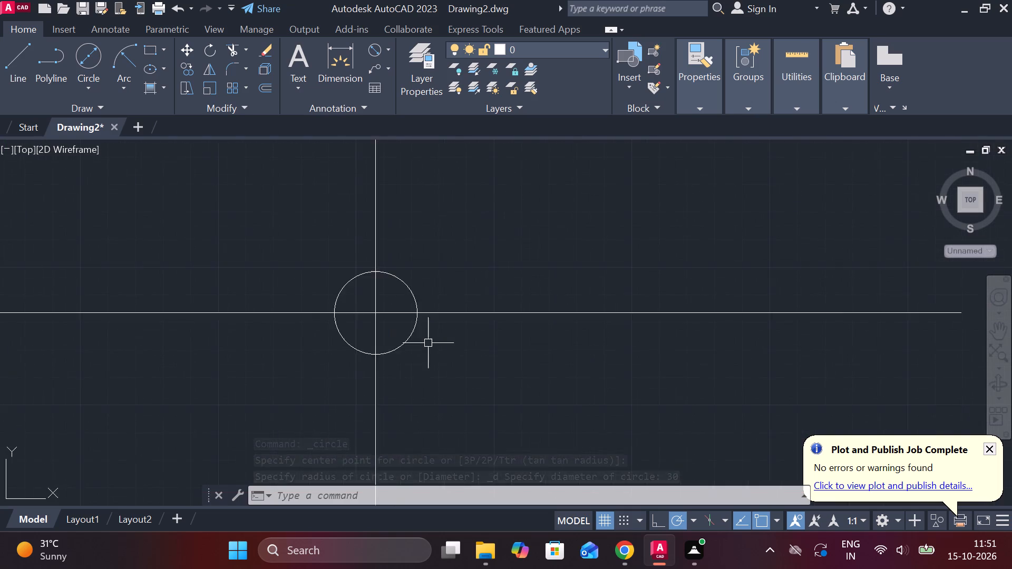
{"action": "scroll", "coordinate": [428, 343], "scroll_direction": "up", "scroll_amount": 2}
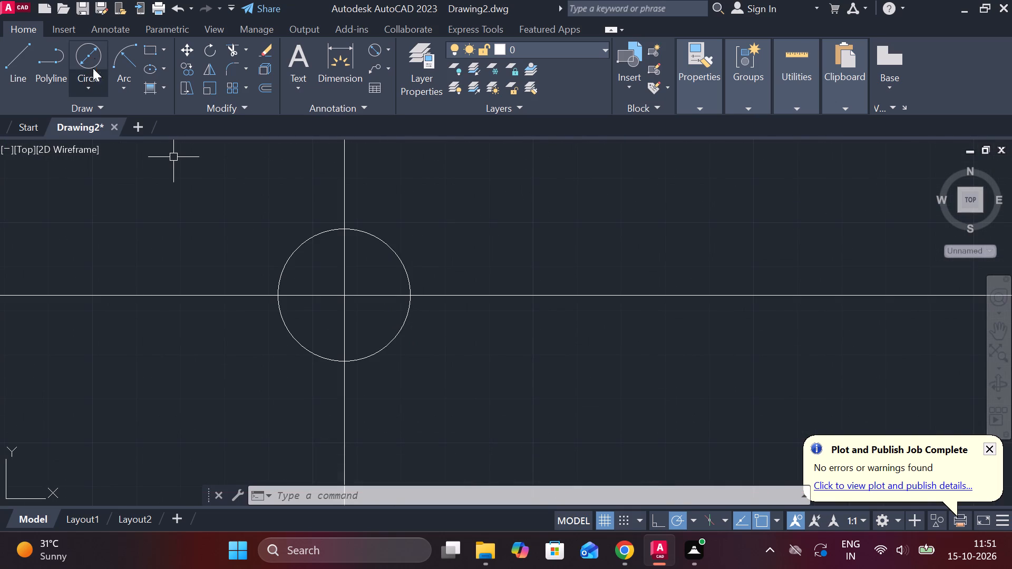
{"action": "left_click", "coordinate": [94, 55]}
{"action": "left_click", "coordinate": [347, 293]}
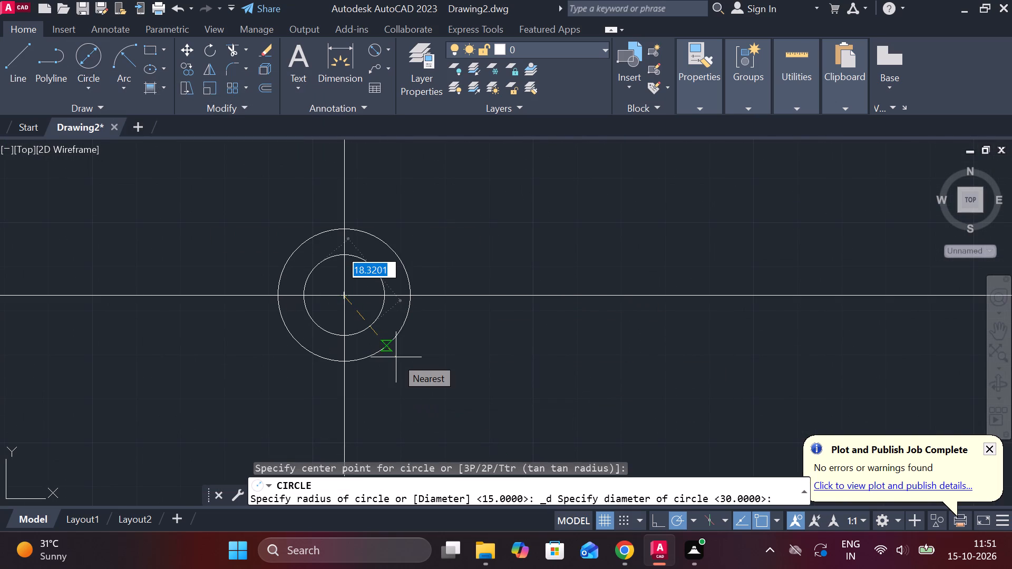
{"action": "type", "text": "232"}
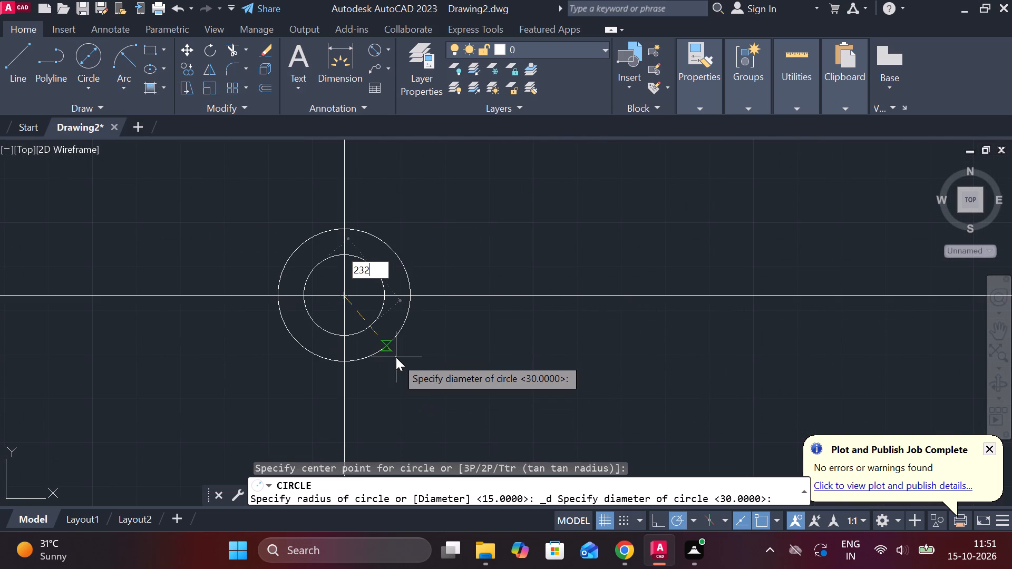
{"action": "key", "text": "BackSpace"}
{"action": "key", "text": "BackSpace"}
{"action": "key", "text": "3"}
{"action": "key", "text": "Return"}
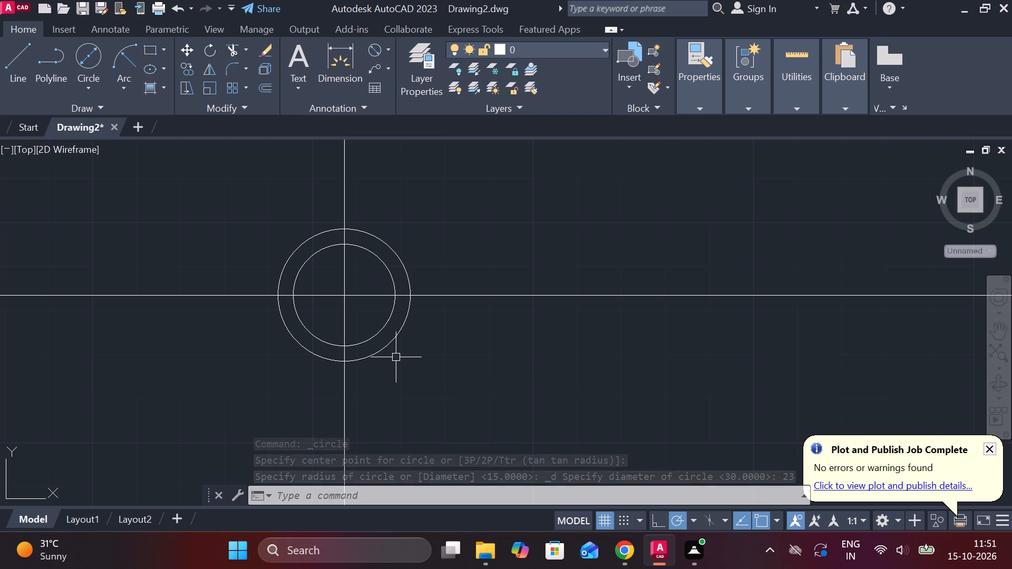
Draw a third concentric circle of diameter 35 on the same centre point.
{"action": "left_click", "coordinate": [89, 58]}
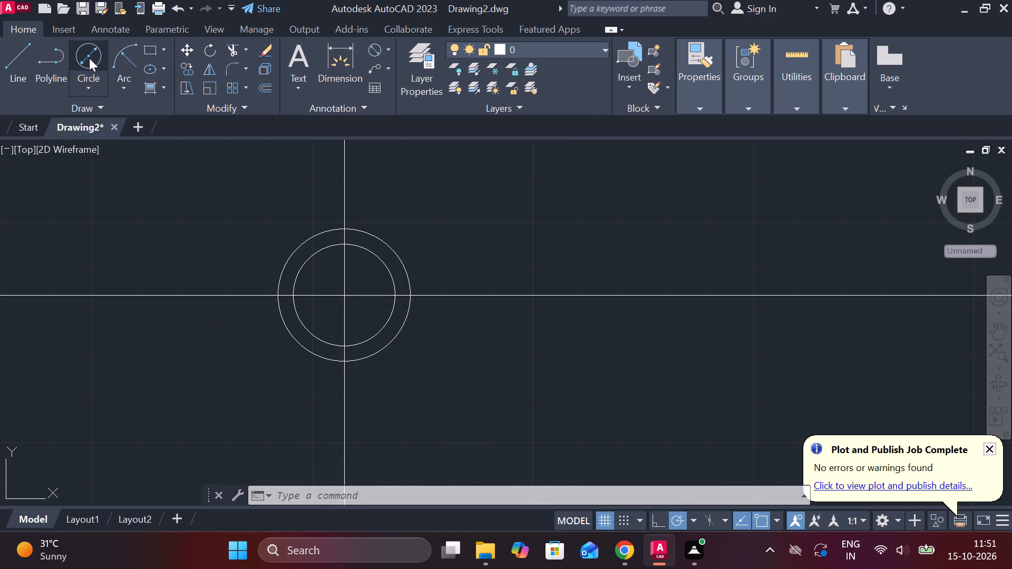
{"action": "left_click", "coordinate": [343, 301]}
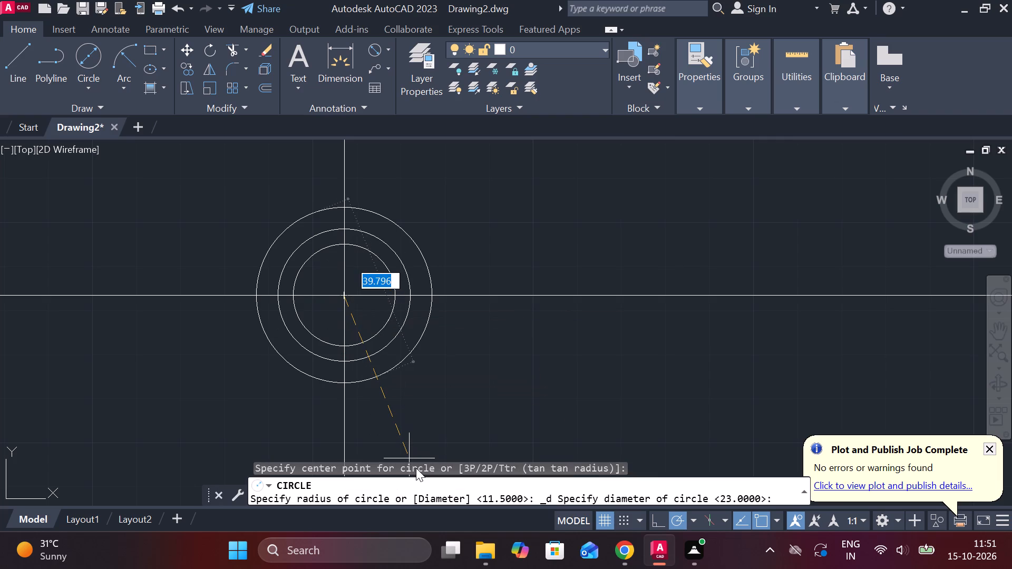
{"action": "key", "text": "3"}
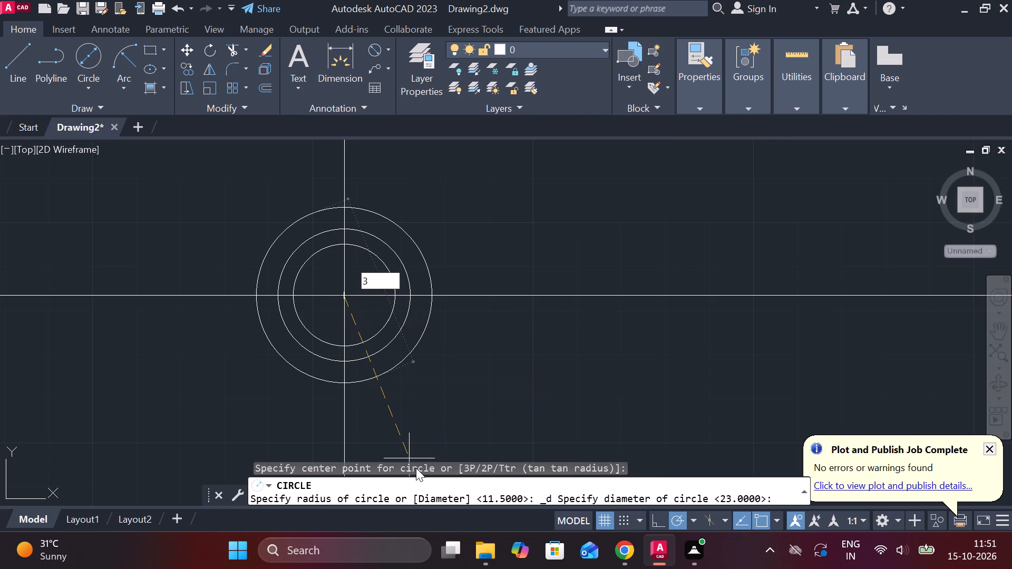
{"action": "key", "text": "5"}
{"action": "key", "text": "Return"}
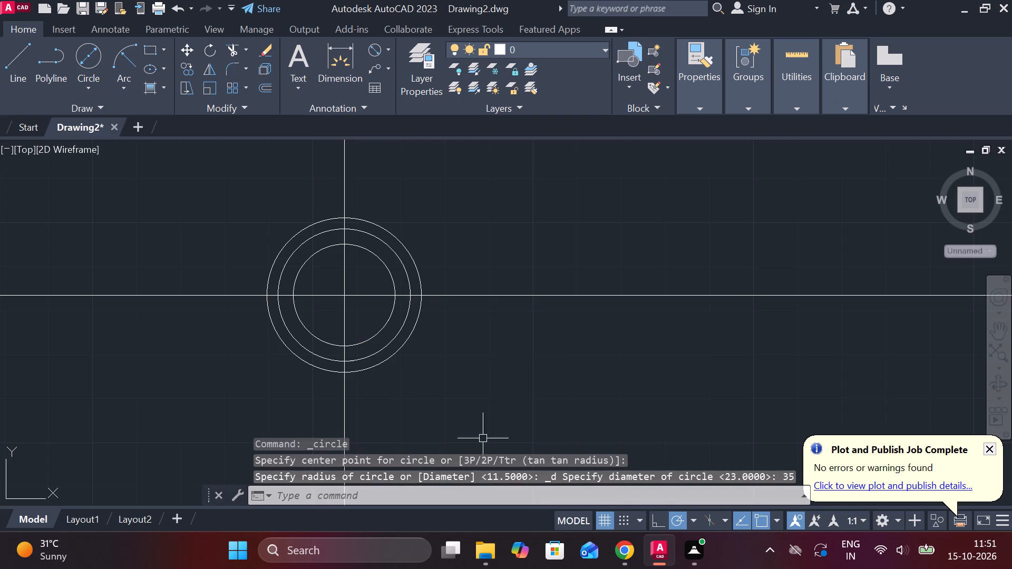
Draw a line about 26 units long from the common centre at 60°, extending past the outermost circle.
{"action": "scroll", "coordinate": [306, 279], "scroll_direction": "up", "scroll_amount": 2}
{"action": "scroll", "coordinate": [306, 279], "scroll_direction": "down", "scroll_amount": 1}
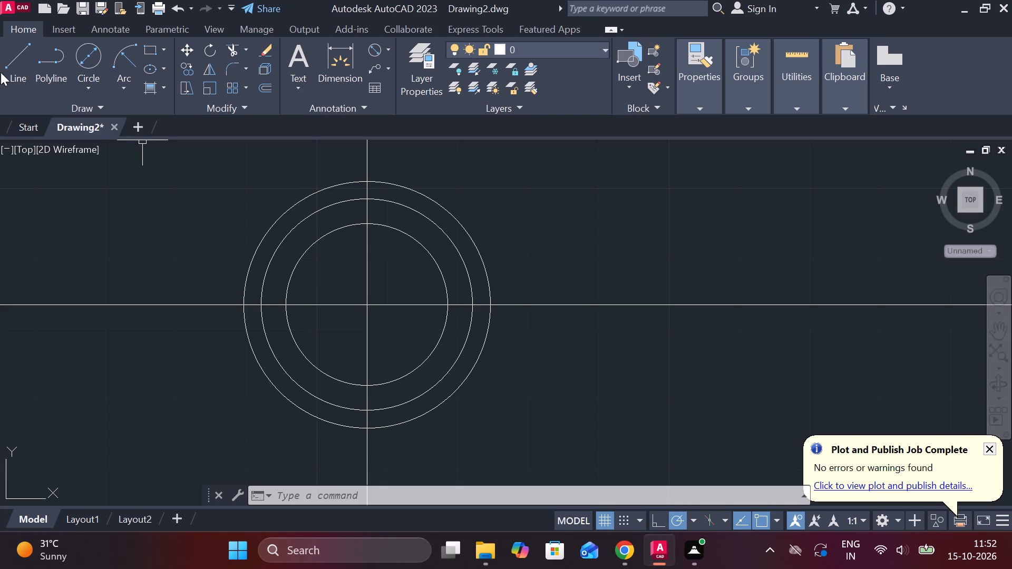
{"action": "left_click", "coordinate": [21, 60]}
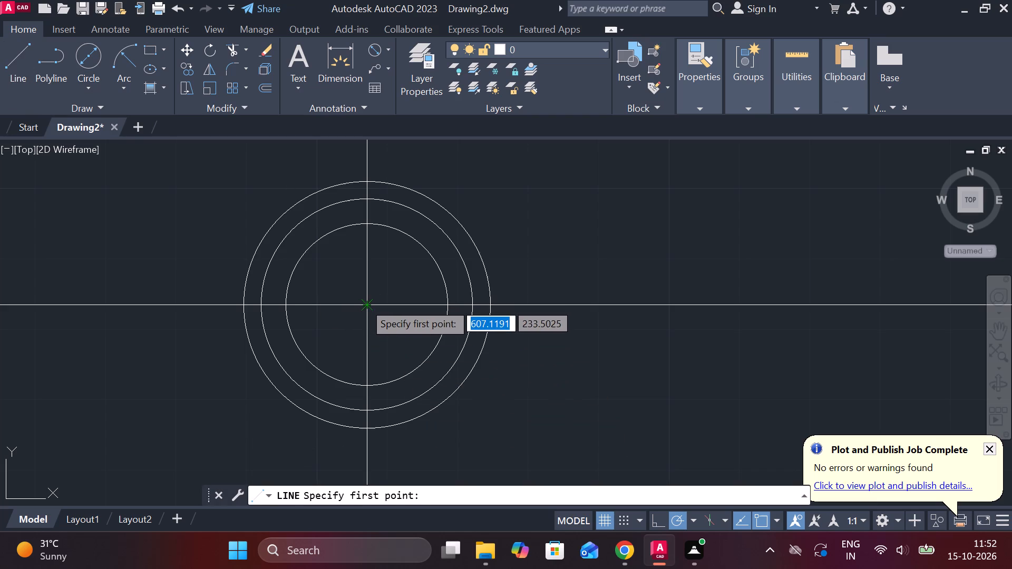
{"action": "left_click", "coordinate": [364, 302]}
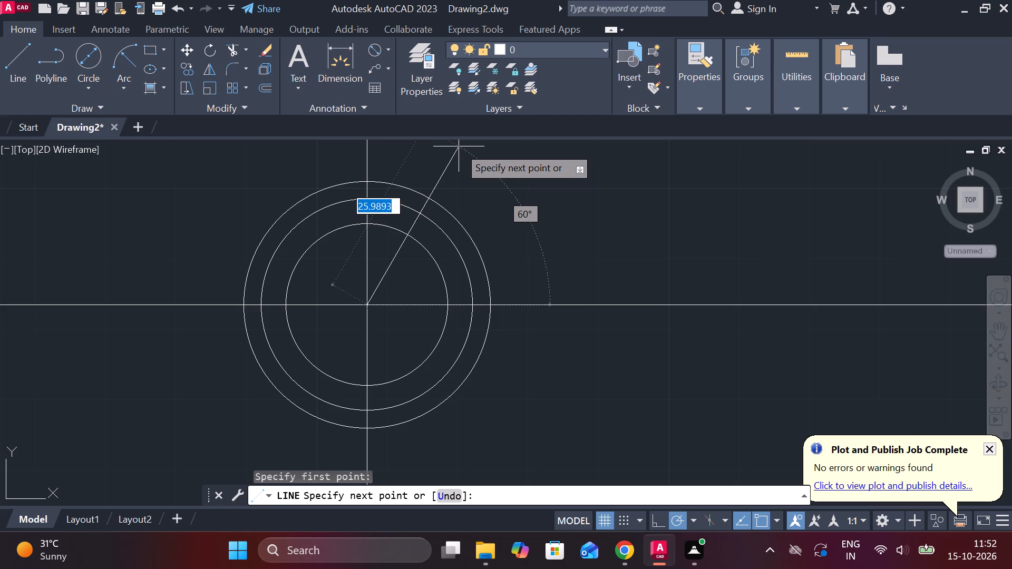
{"action": "left_click", "coordinate": [459, 146]}
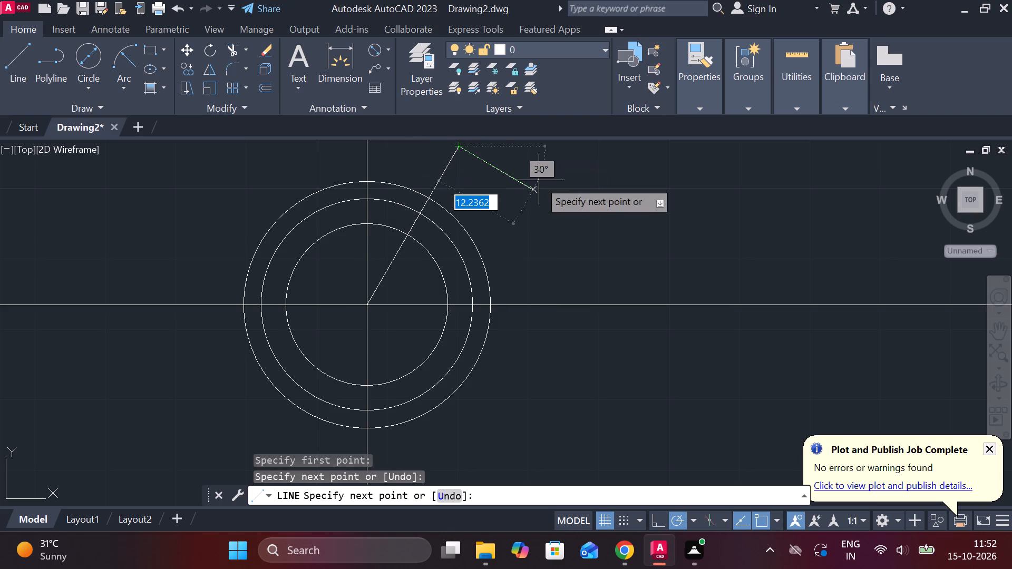
{"action": "key", "text": "Escape"}
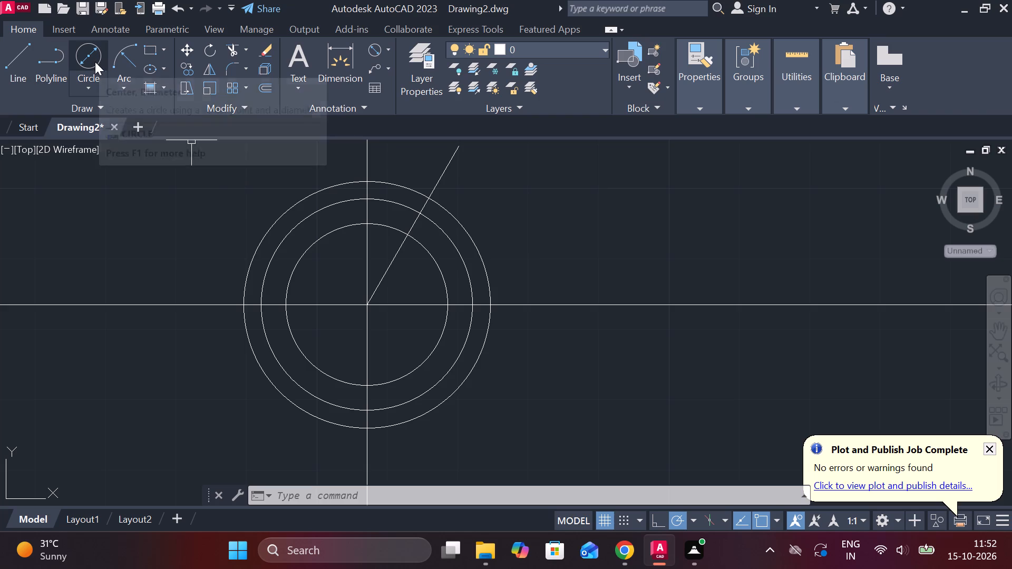
Draw a circle of radius 4 centred where the 60° line crosses the outermost circle, using the Center, Radius method.
{"action": "left_click", "coordinate": [96, 87]}
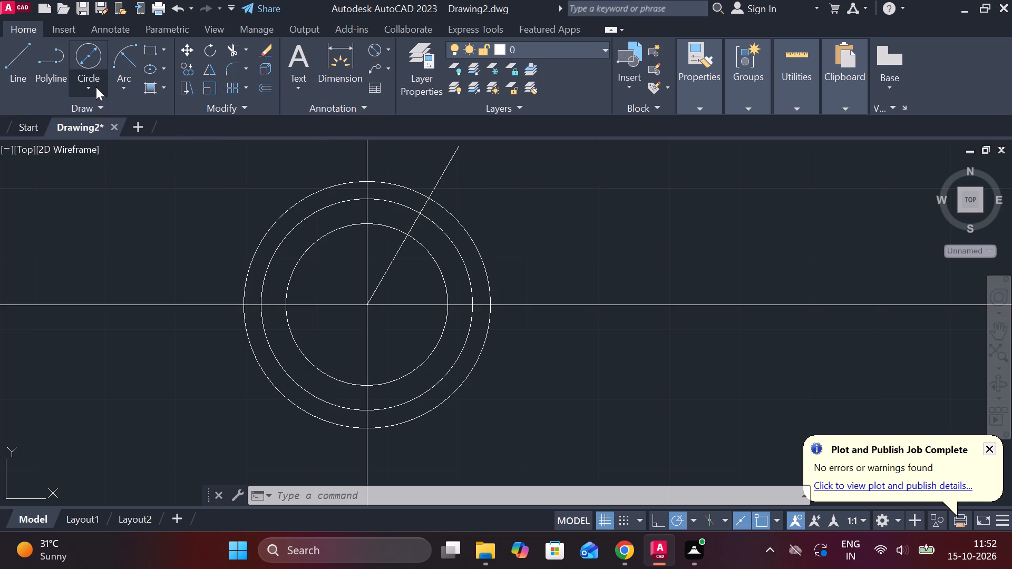
{"action": "left_click", "coordinate": [133, 111]}
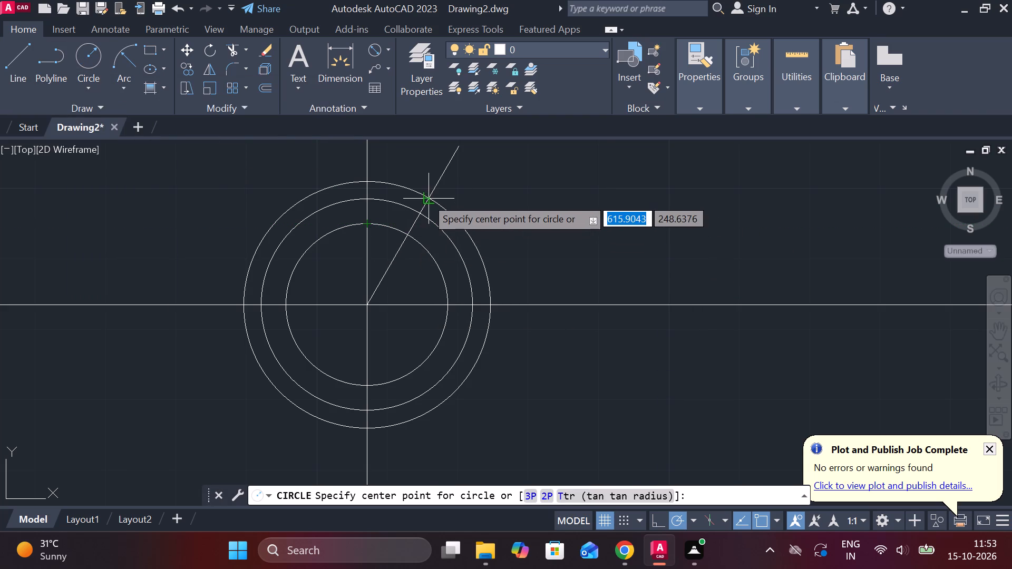
{"action": "left_click", "coordinate": [426, 198]}
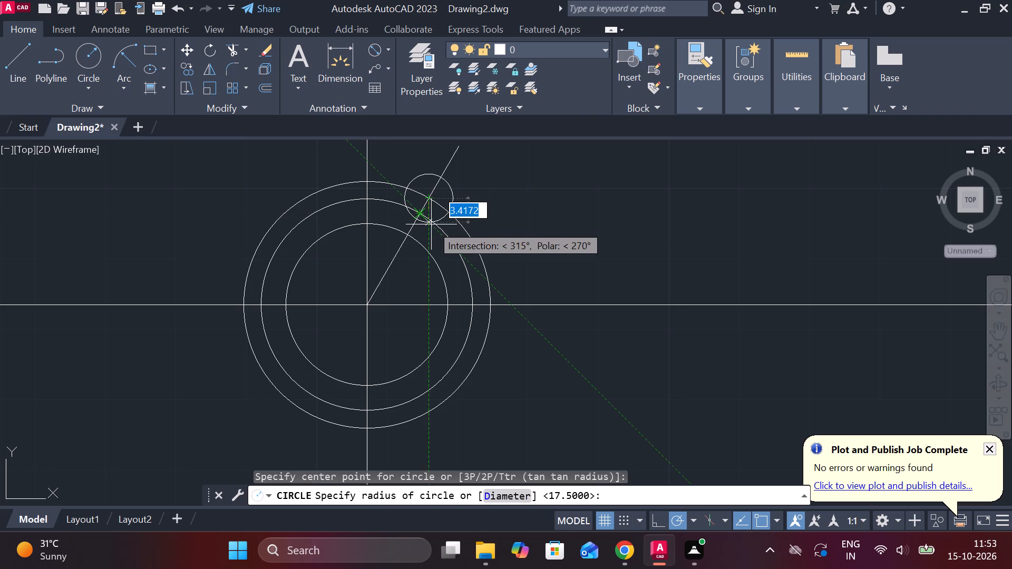
{"action": "key", "text": "4"}
{"action": "key", "text": "Return"}
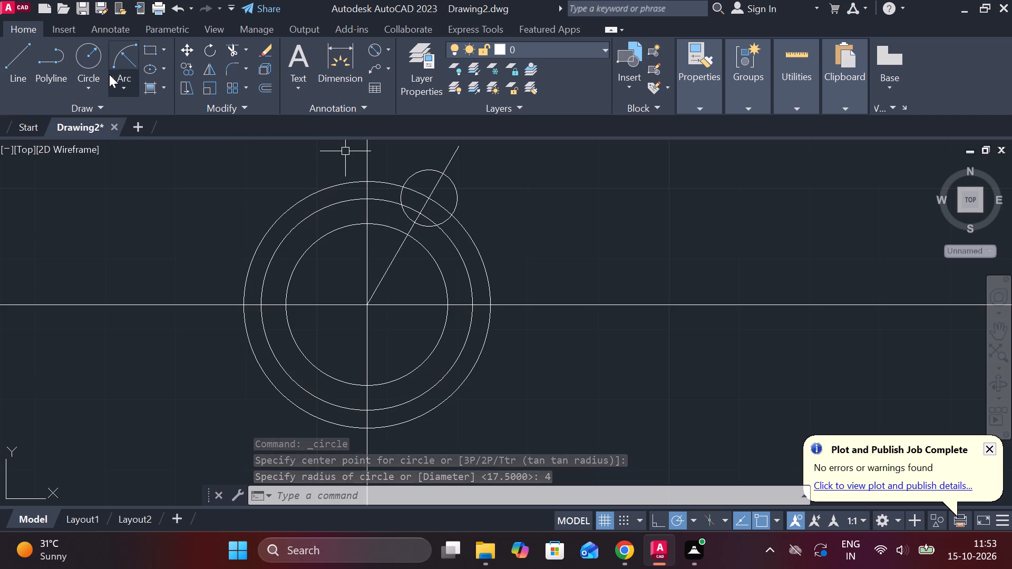
Draw a line about 22.5 units long from the common centre at 105°, extending past the outermost circle.
{"action": "left_click", "coordinate": [23, 62]}
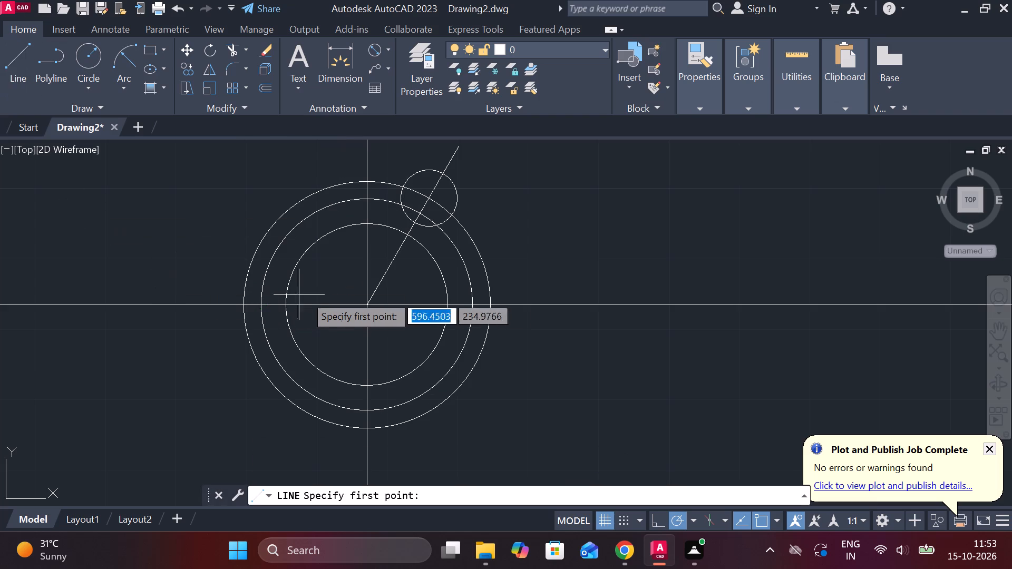
{"action": "left_click", "coordinate": [367, 303]}
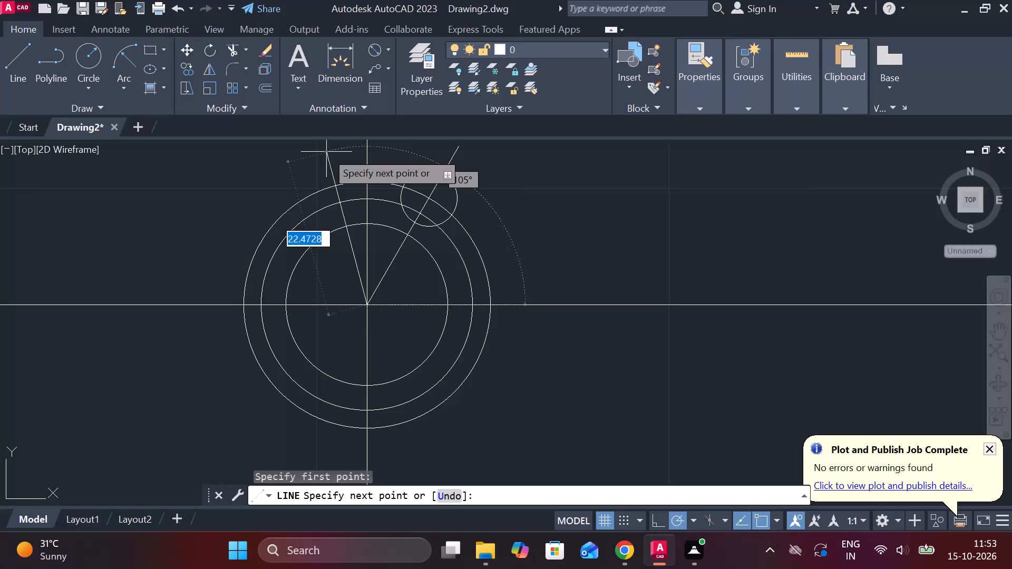
{"action": "left_click", "coordinate": [326, 152]}
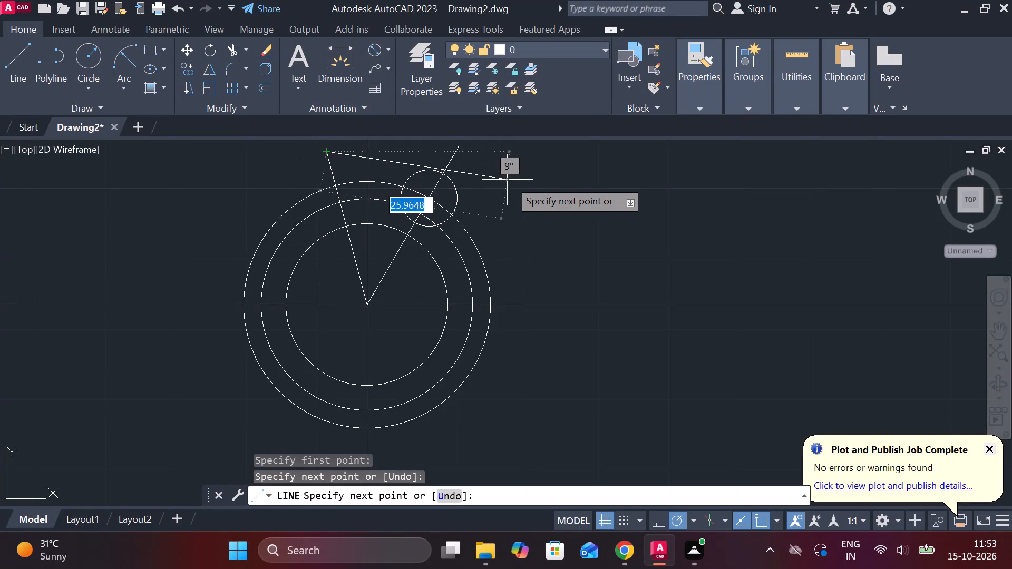
{"action": "key", "text": "Escape"}
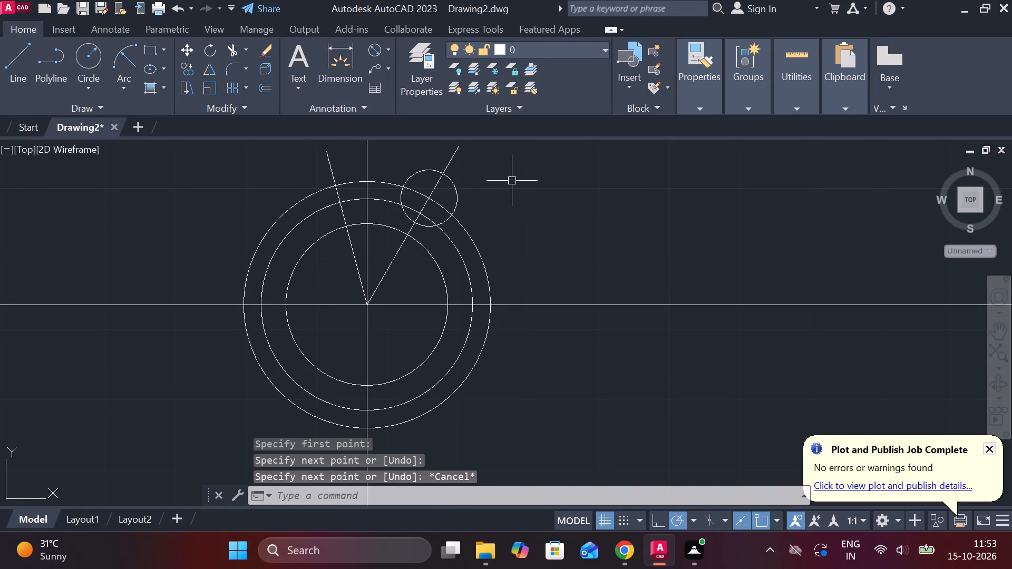
Create a polar array of the radius 4 circle around the common centre, with 6 items filling 360°.
{"action": "left_click", "coordinate": [403, 207]}
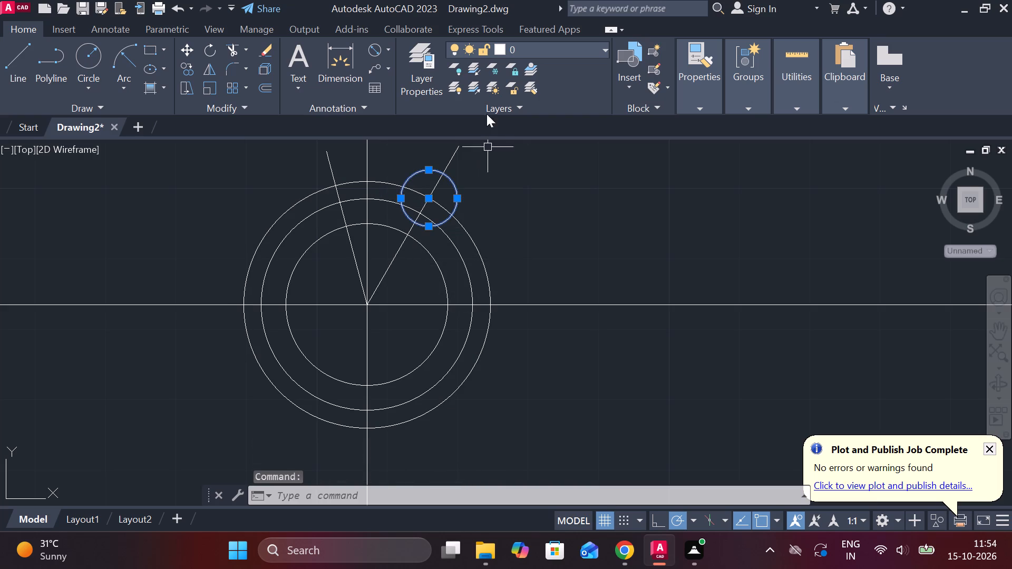
{"action": "left_click", "coordinate": [247, 86]}
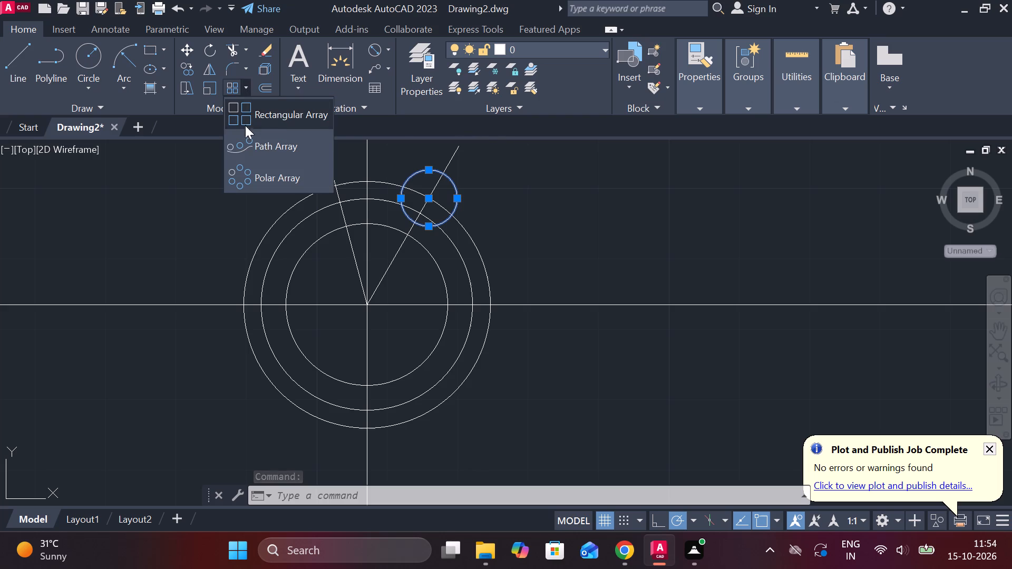
{"action": "left_click", "coordinate": [269, 176]}
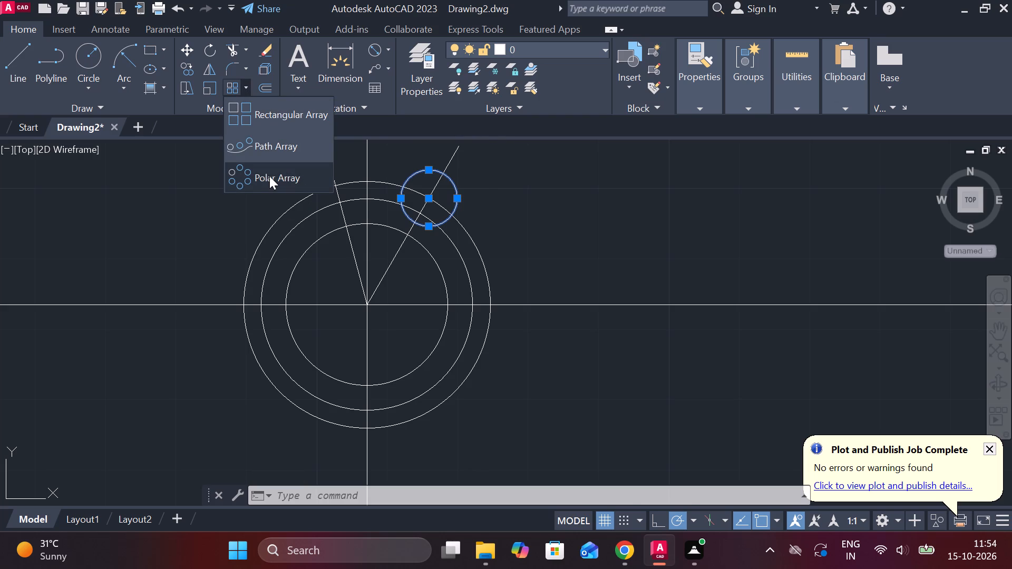
{"action": "left_click", "coordinate": [365, 301]}
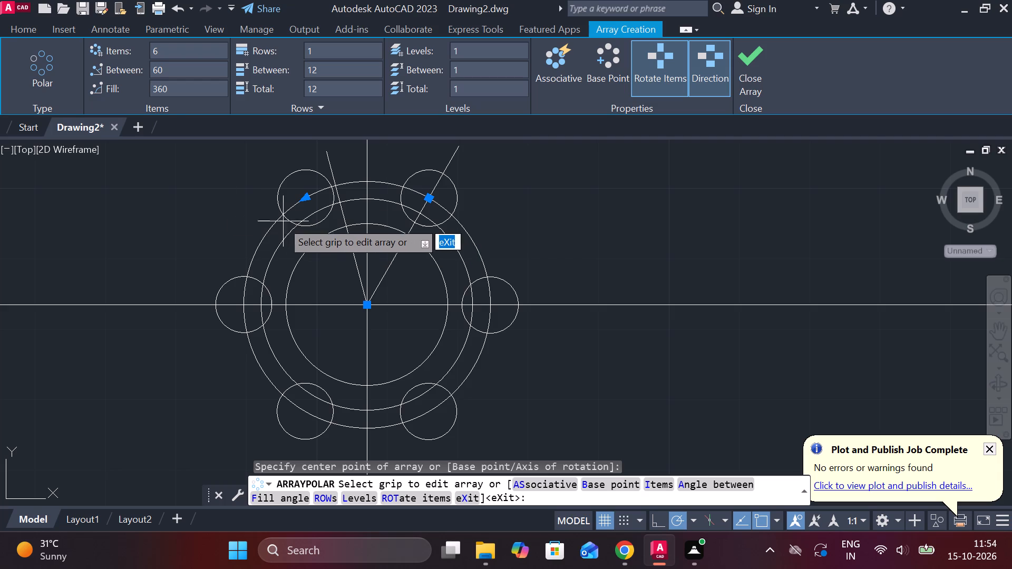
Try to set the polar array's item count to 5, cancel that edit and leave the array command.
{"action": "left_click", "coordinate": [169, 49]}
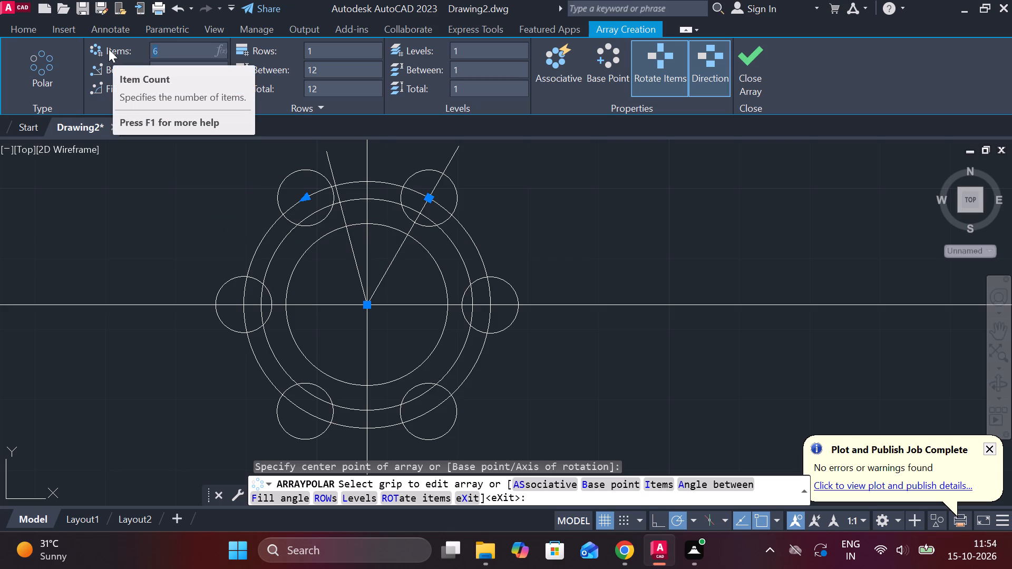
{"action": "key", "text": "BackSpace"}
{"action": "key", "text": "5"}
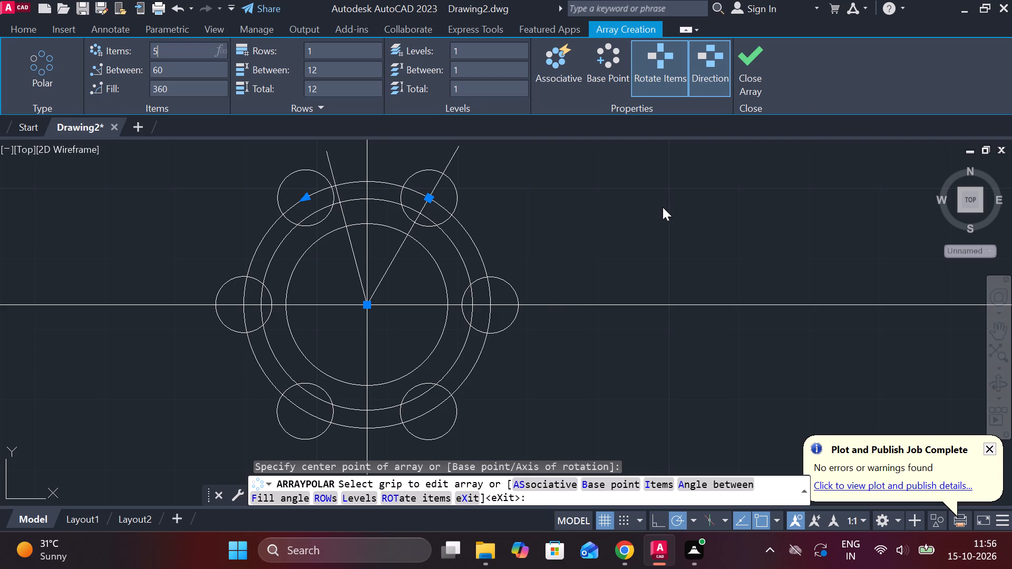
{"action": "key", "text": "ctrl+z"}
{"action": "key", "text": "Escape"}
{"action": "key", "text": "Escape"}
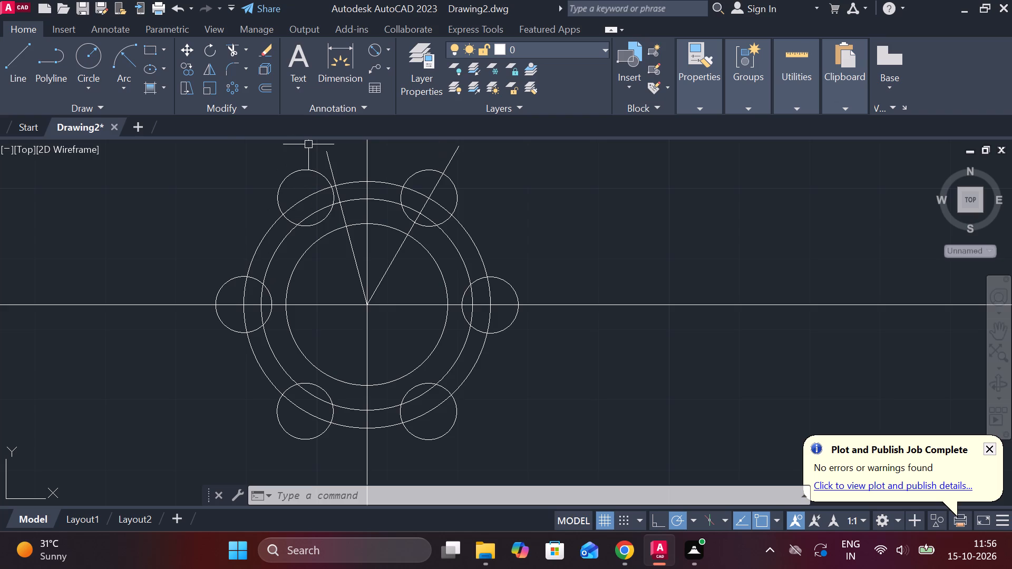
Delete the line running from the common centre at 105°.
{"action": "left_click", "coordinate": [325, 170]}
{"action": "left_click", "coordinate": [335, 160]}
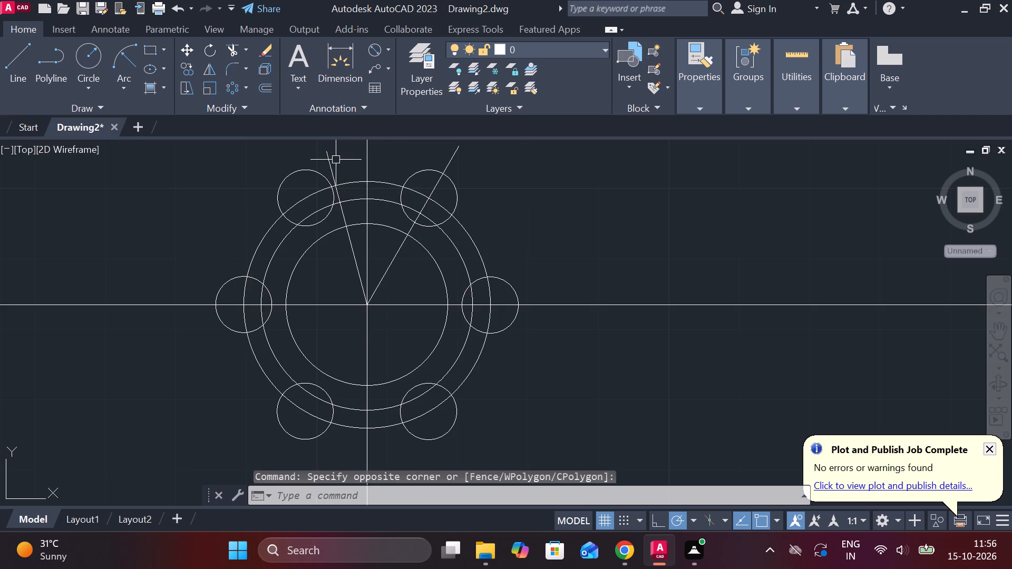
{"action": "left_click", "coordinate": [326, 158]}
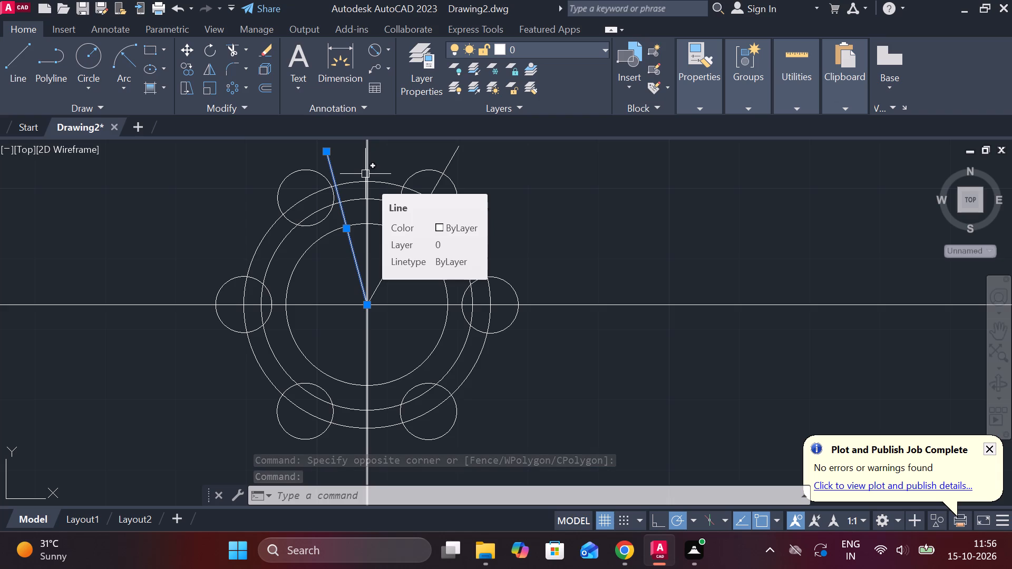
{"action": "key", "text": "Delete"}
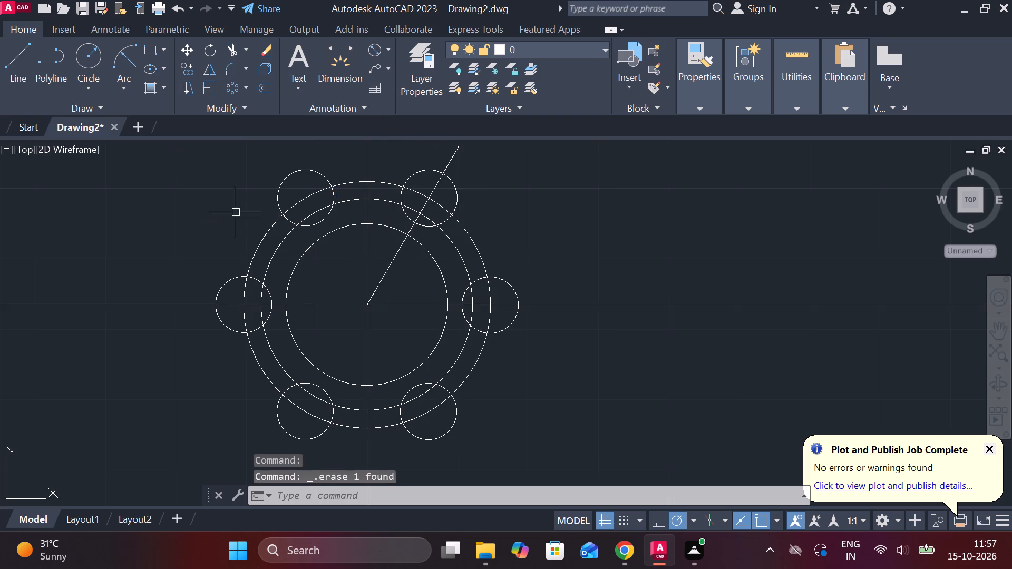
Delete the five arrayed small circles, keeping only the original radius 4 circle on the 60° line.
{"action": "left_click", "coordinate": [510, 326]}
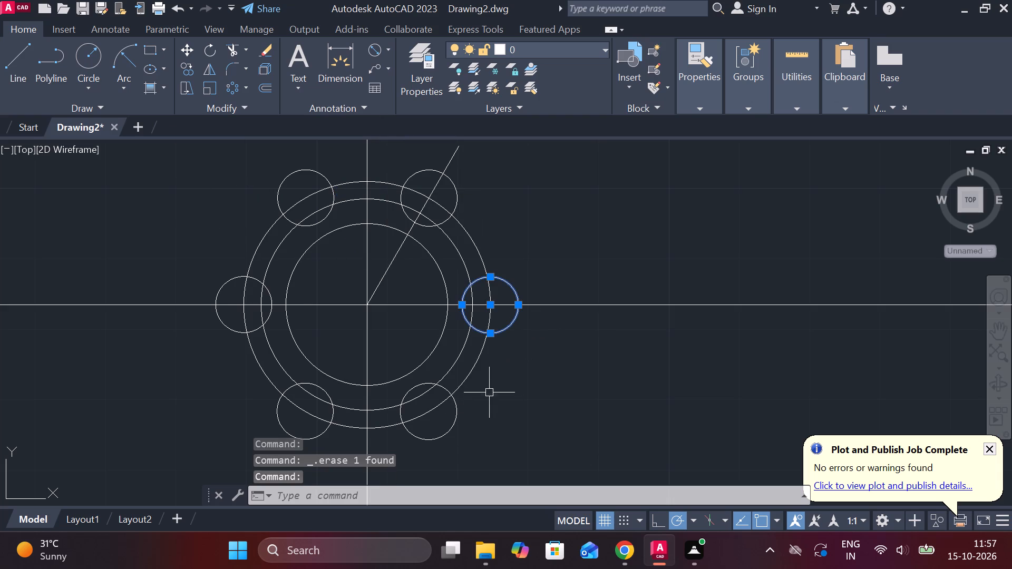
{"action": "left_click", "coordinate": [456, 418]}
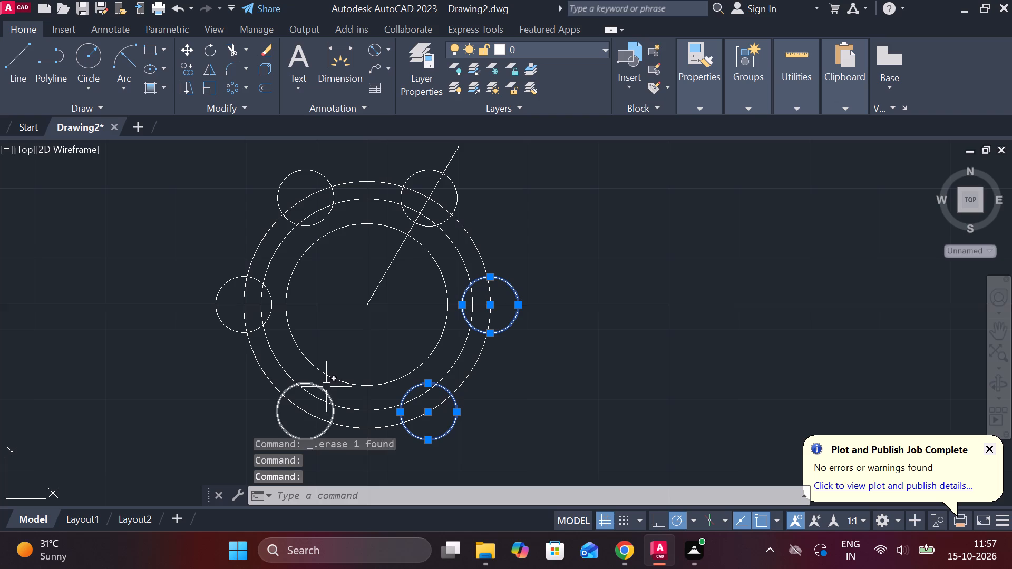
{"action": "left_click", "coordinate": [326, 393]}
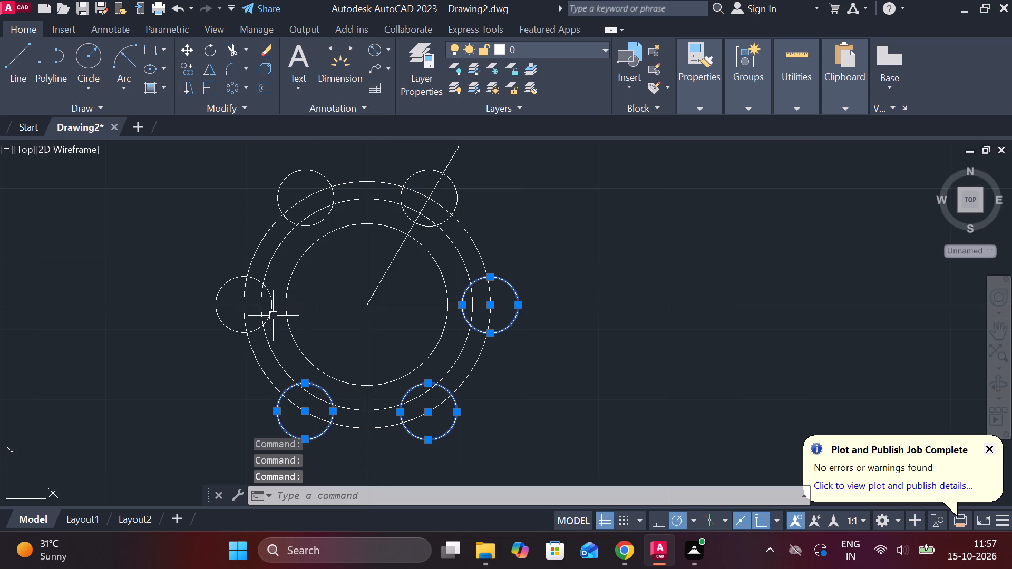
{"action": "left_click", "coordinate": [271, 316]}
{"action": "left_click", "coordinate": [280, 189]}
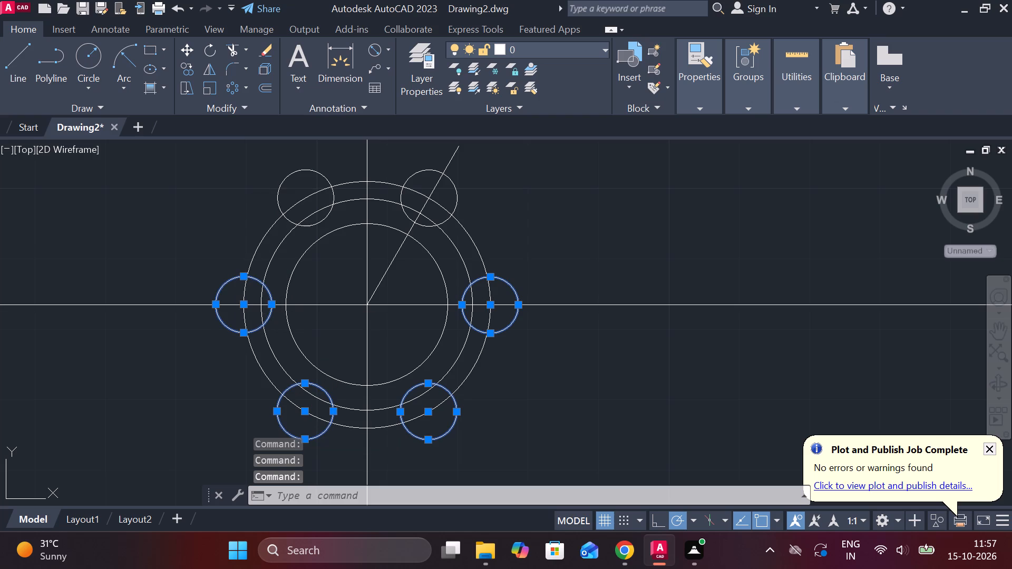
{"action": "key", "text": "Delete"}
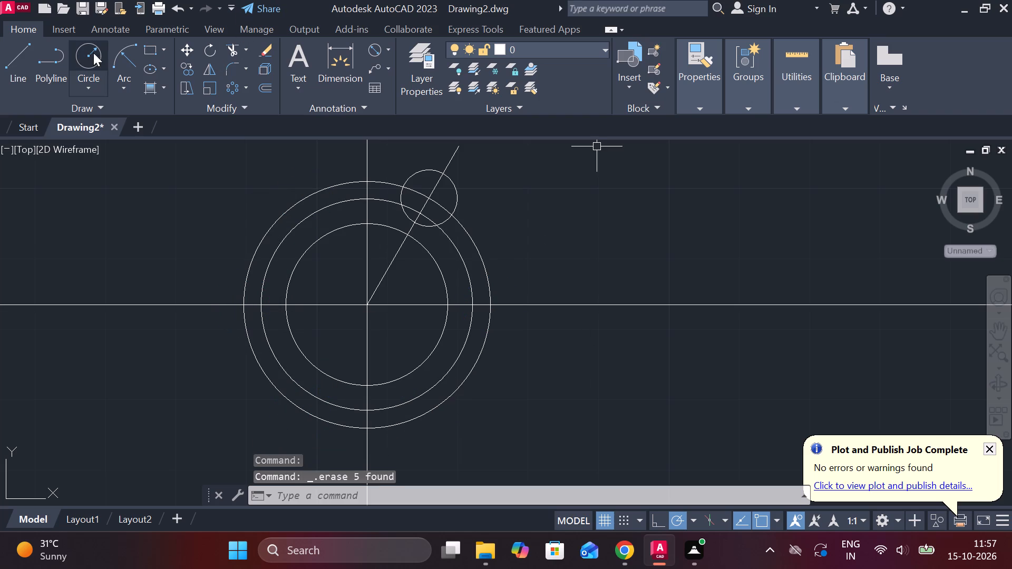
Draw a line about 22.7 units long from the common centre at about 101°, extending past the outermost circle.
{"action": "left_click", "coordinate": [29, 64]}
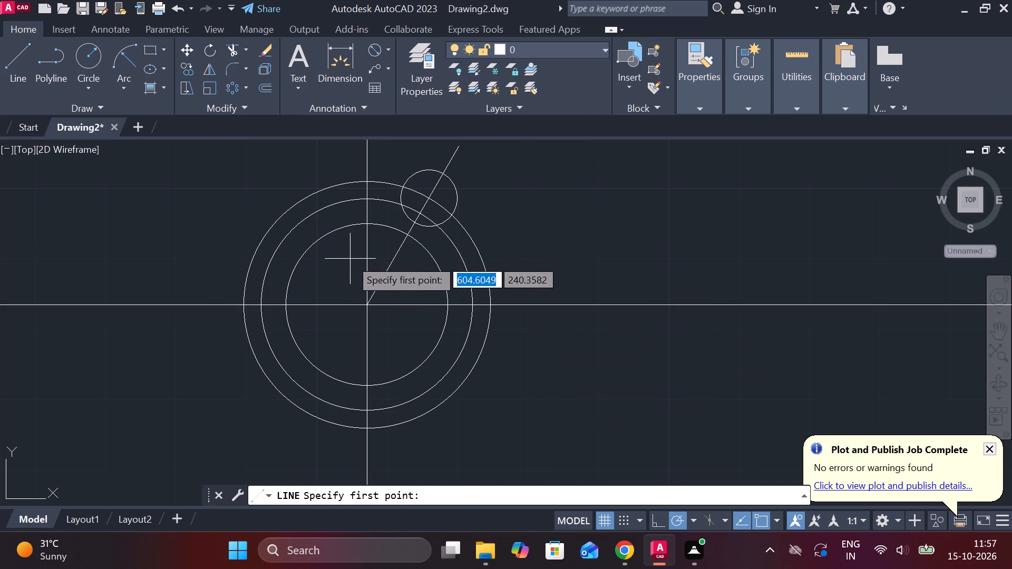
{"action": "left_click", "coordinate": [365, 305]}
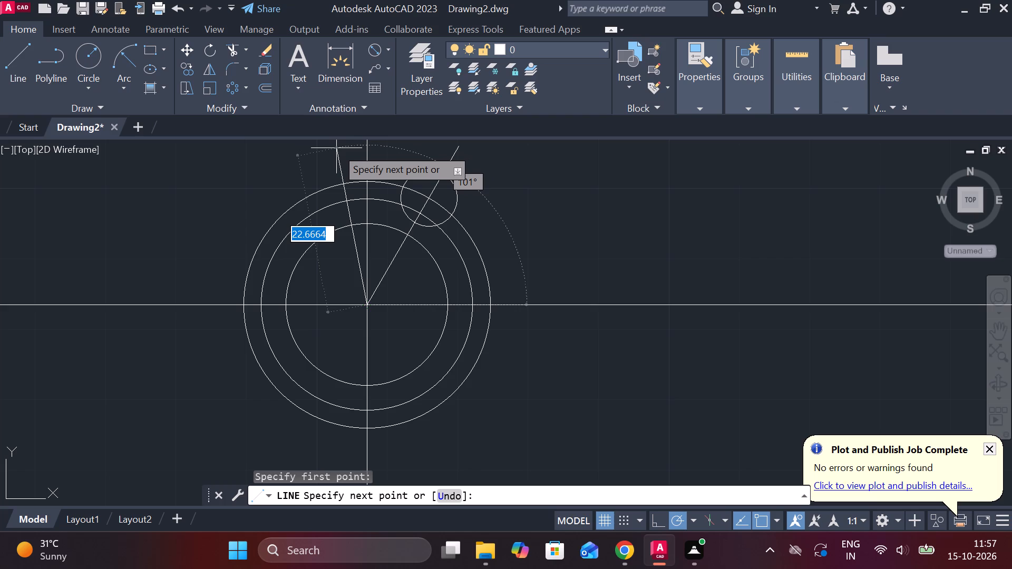
{"action": "left_click", "coordinate": [336, 148]}
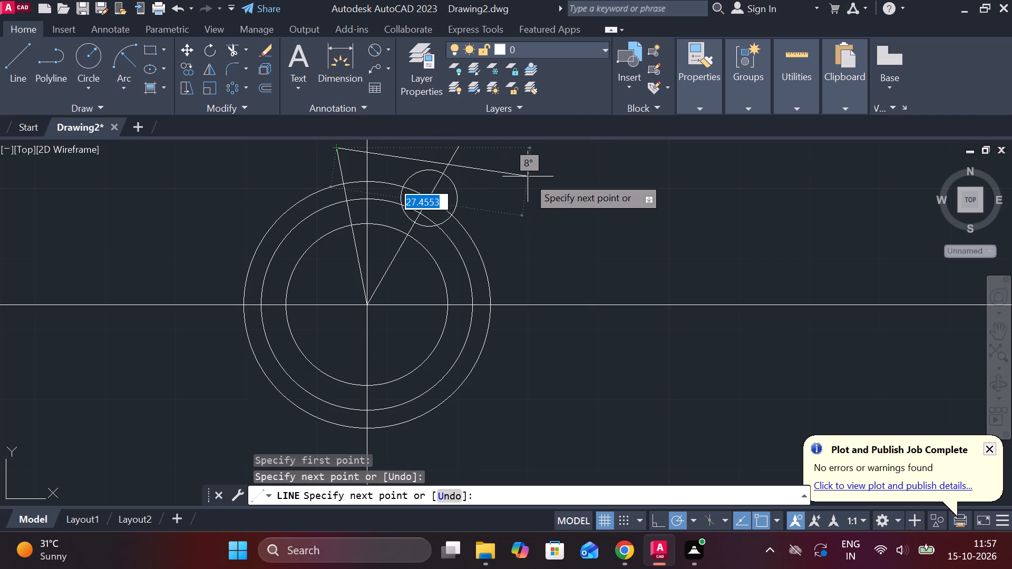
{"action": "key", "text": "Escape"}
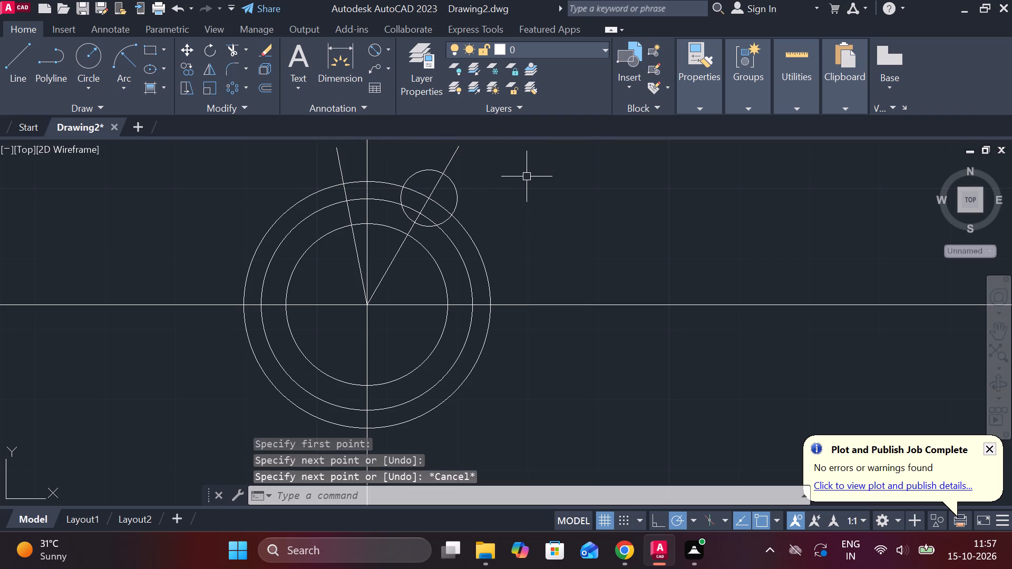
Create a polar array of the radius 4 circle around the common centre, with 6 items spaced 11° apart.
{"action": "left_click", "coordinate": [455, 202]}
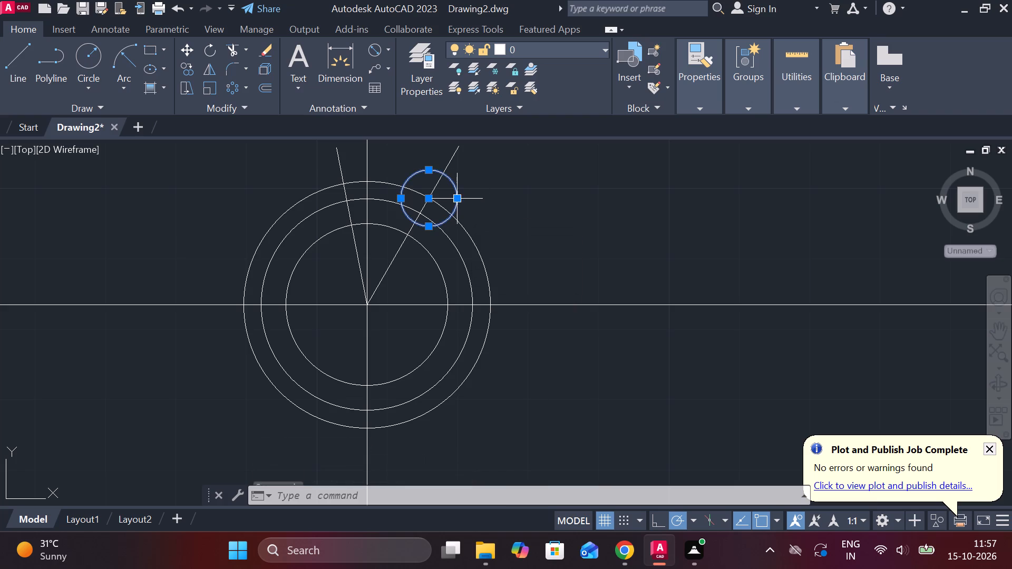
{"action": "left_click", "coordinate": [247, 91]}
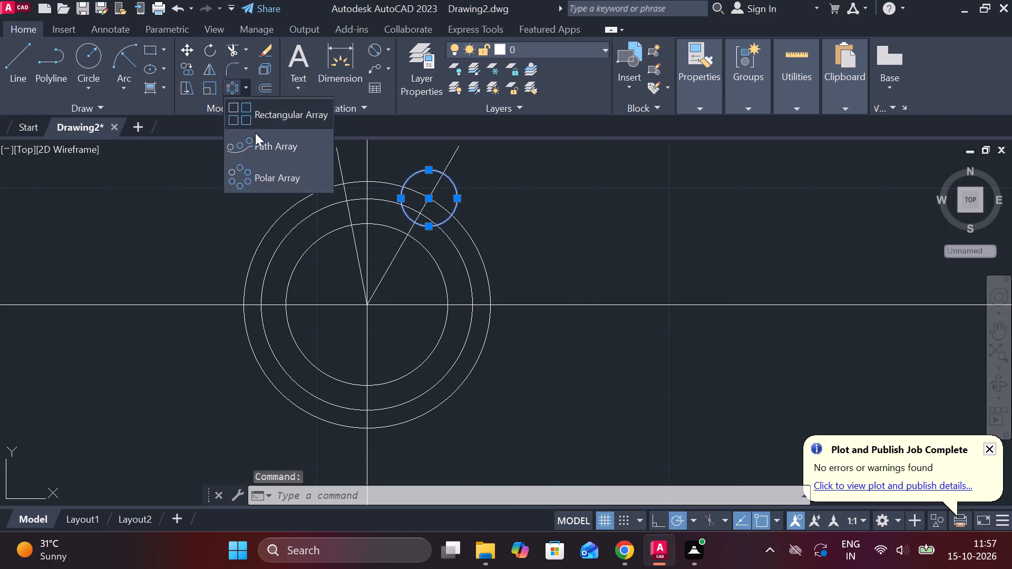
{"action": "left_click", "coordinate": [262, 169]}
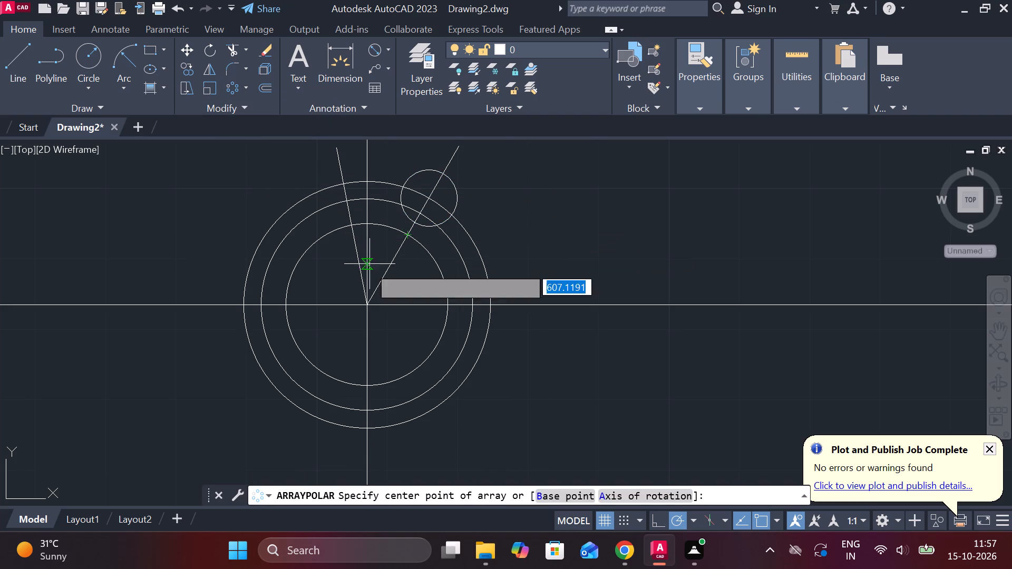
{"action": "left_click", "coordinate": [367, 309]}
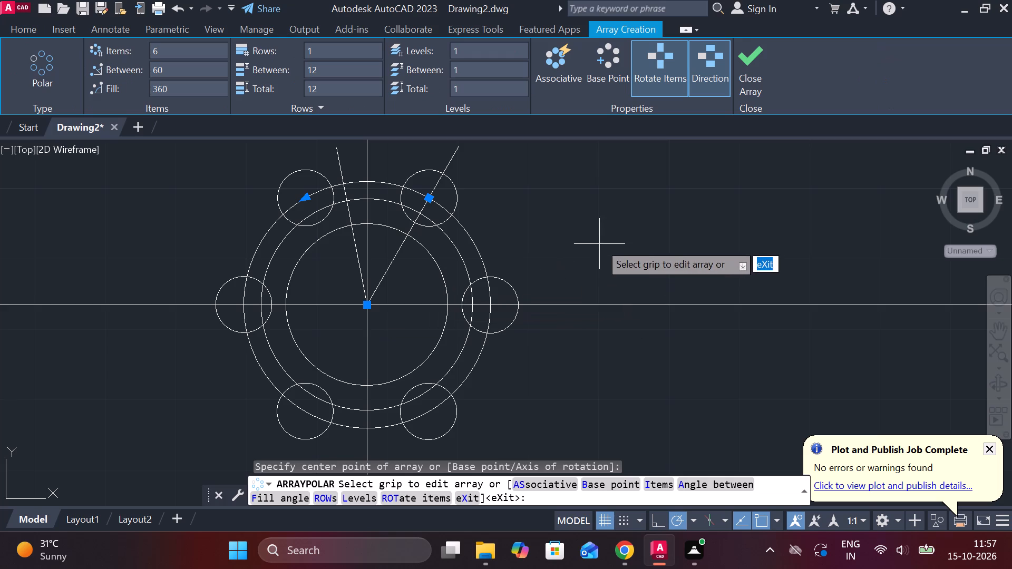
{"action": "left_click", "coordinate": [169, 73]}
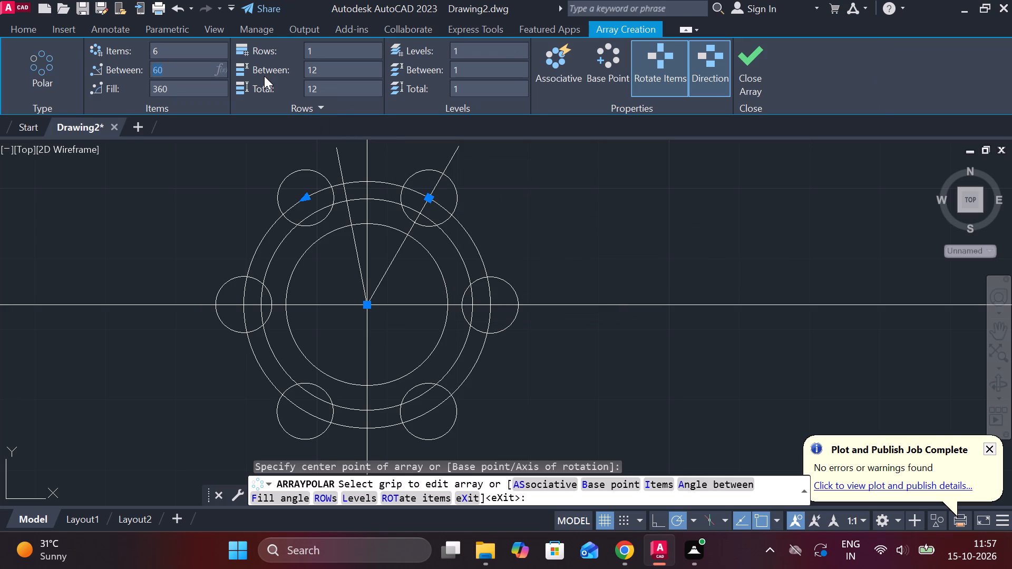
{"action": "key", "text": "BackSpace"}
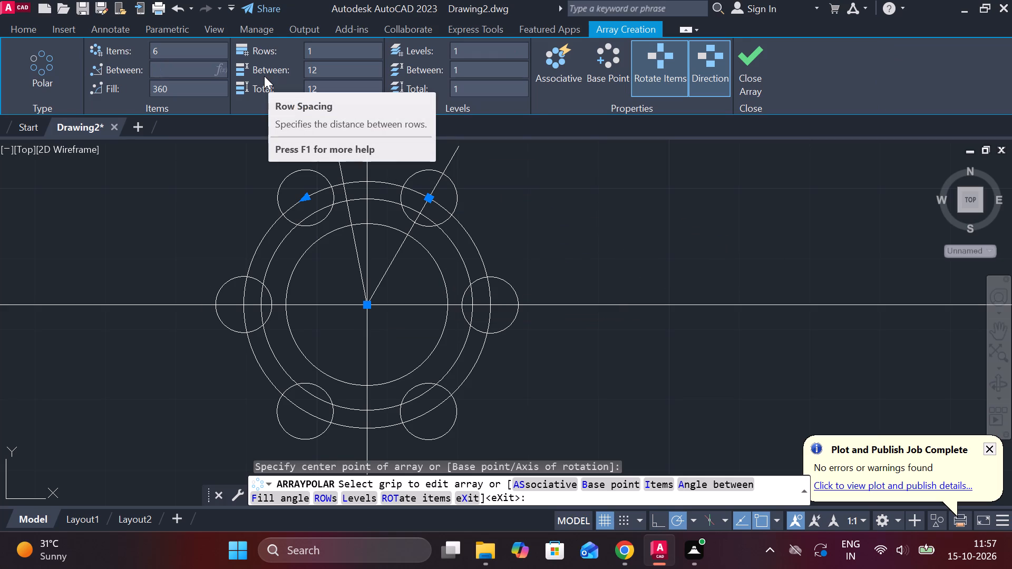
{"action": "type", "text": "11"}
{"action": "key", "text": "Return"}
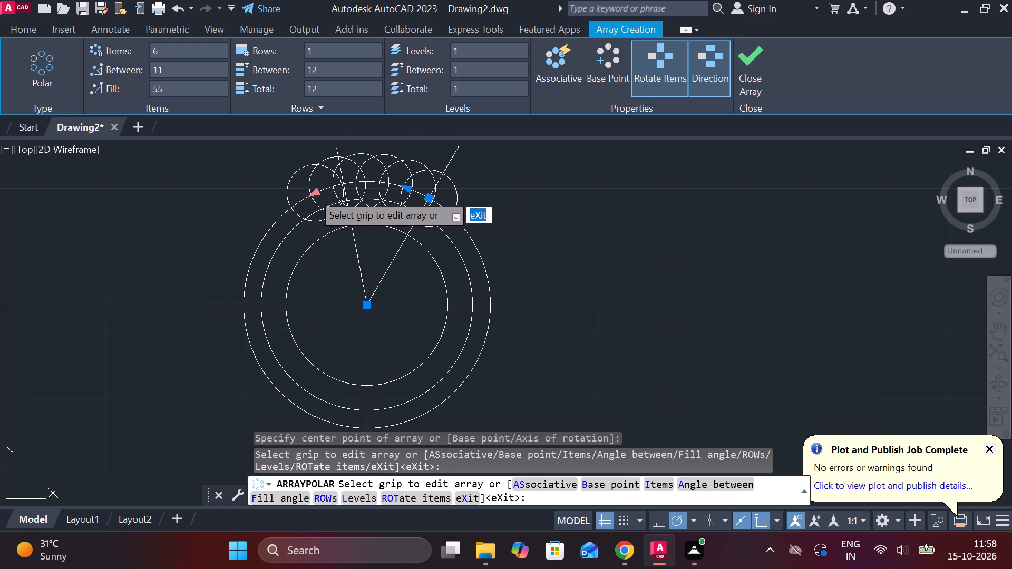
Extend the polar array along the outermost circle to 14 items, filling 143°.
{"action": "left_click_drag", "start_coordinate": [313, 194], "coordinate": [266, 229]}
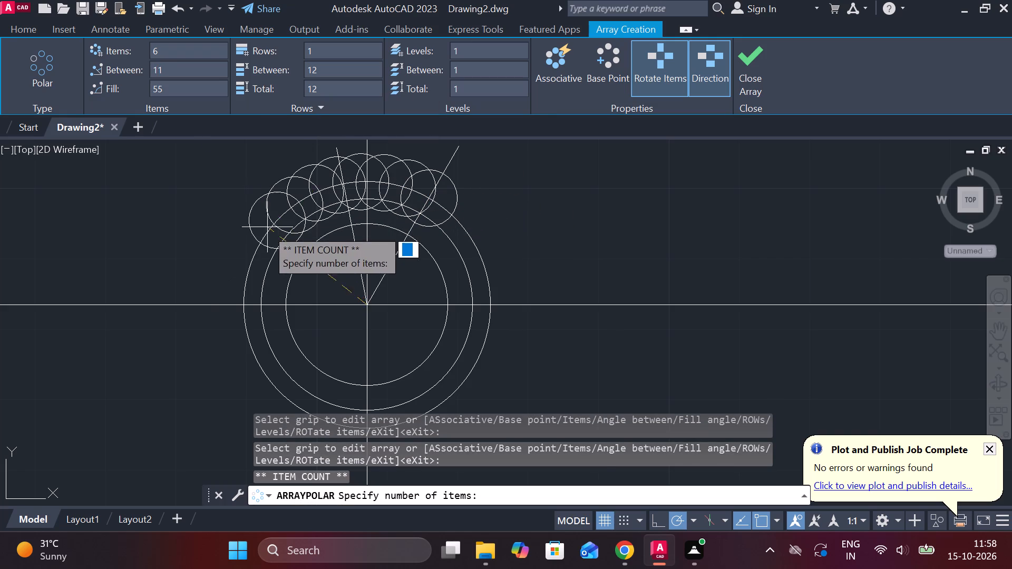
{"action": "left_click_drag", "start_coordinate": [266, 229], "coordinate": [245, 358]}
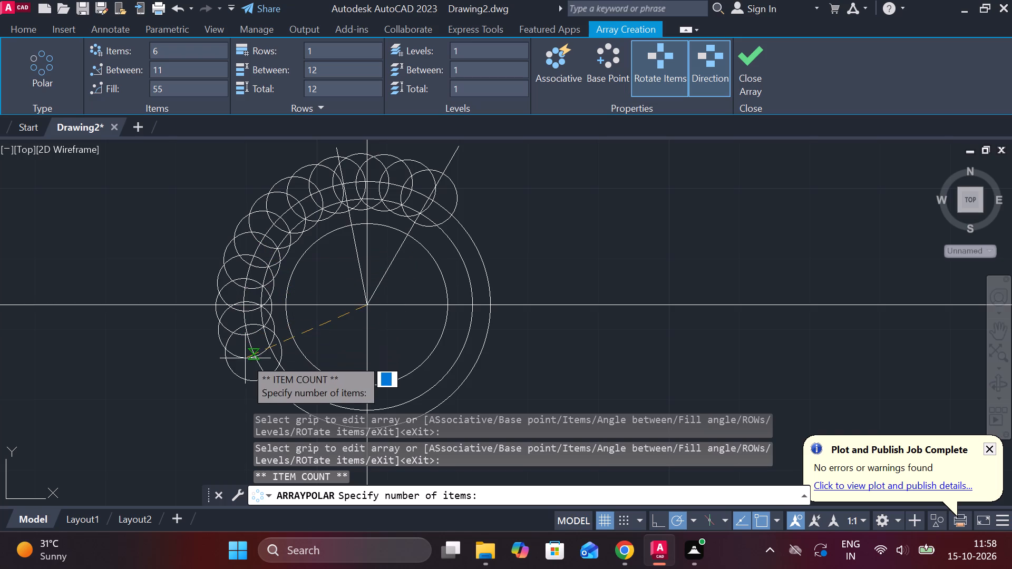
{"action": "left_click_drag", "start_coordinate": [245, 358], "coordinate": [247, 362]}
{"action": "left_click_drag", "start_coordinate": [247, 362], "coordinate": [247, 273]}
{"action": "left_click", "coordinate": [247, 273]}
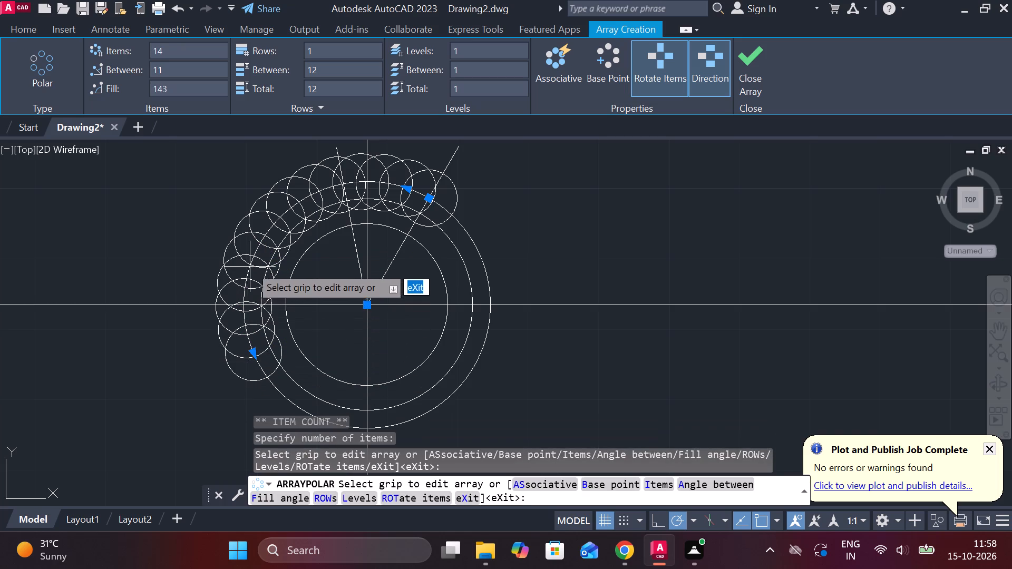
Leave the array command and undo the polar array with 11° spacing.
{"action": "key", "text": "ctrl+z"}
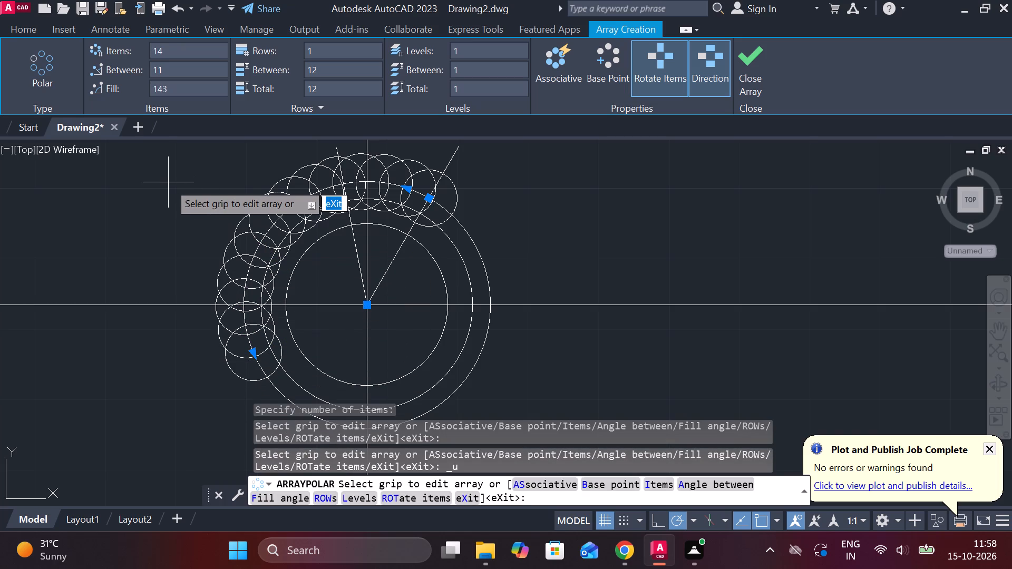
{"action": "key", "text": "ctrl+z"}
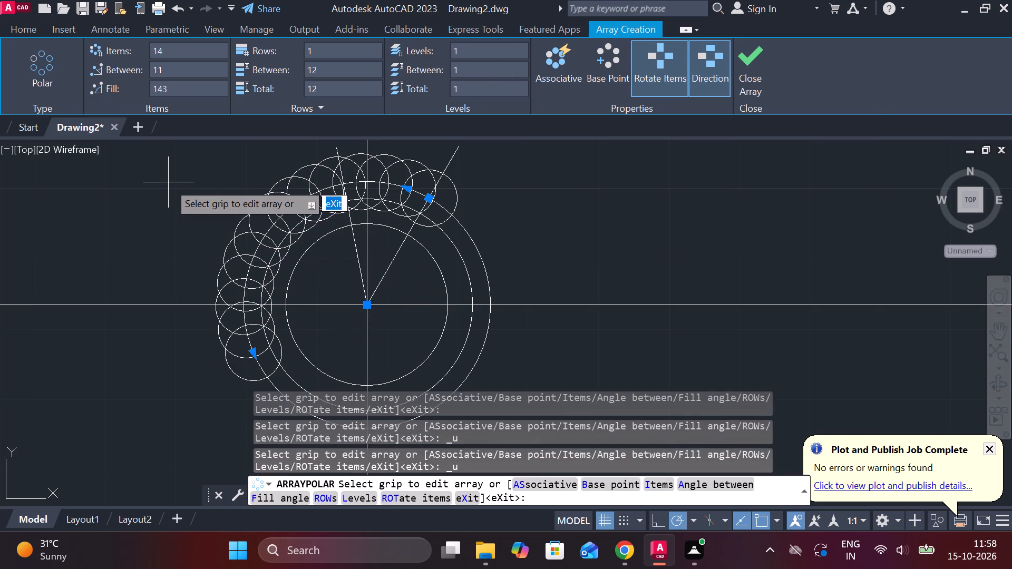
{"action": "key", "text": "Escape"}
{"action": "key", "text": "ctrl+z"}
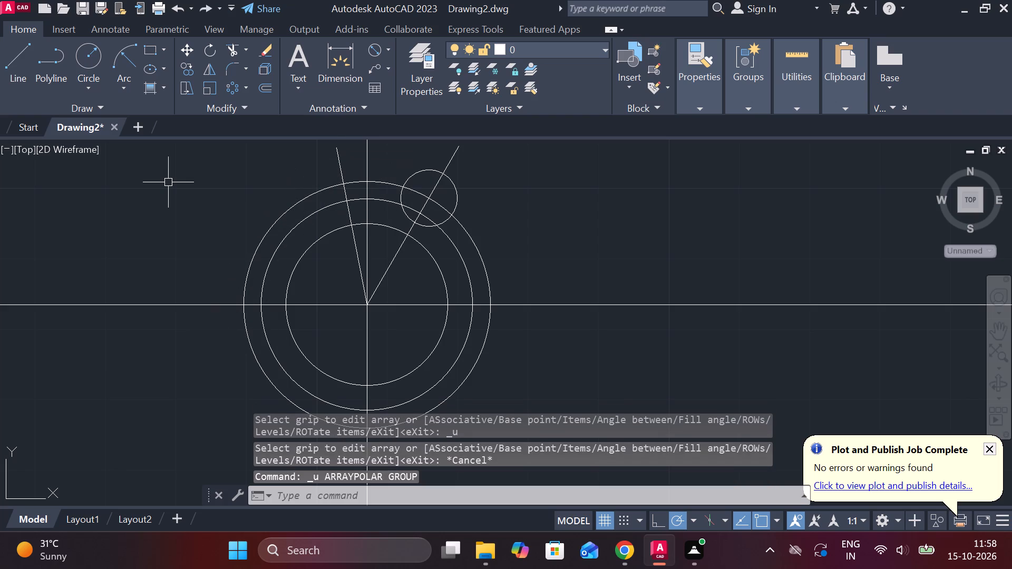
Create a polar array of the radius 4 circle around the common centre, with 6 items spaced 30° apart and filling 150°.
{"action": "left_click", "coordinate": [458, 188]}
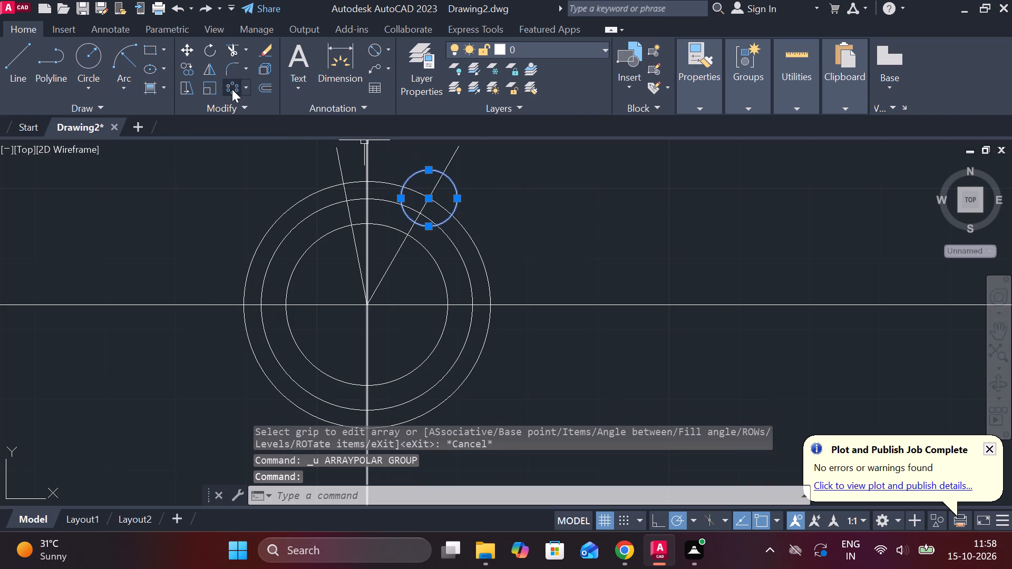
{"action": "left_click", "coordinate": [249, 89]}
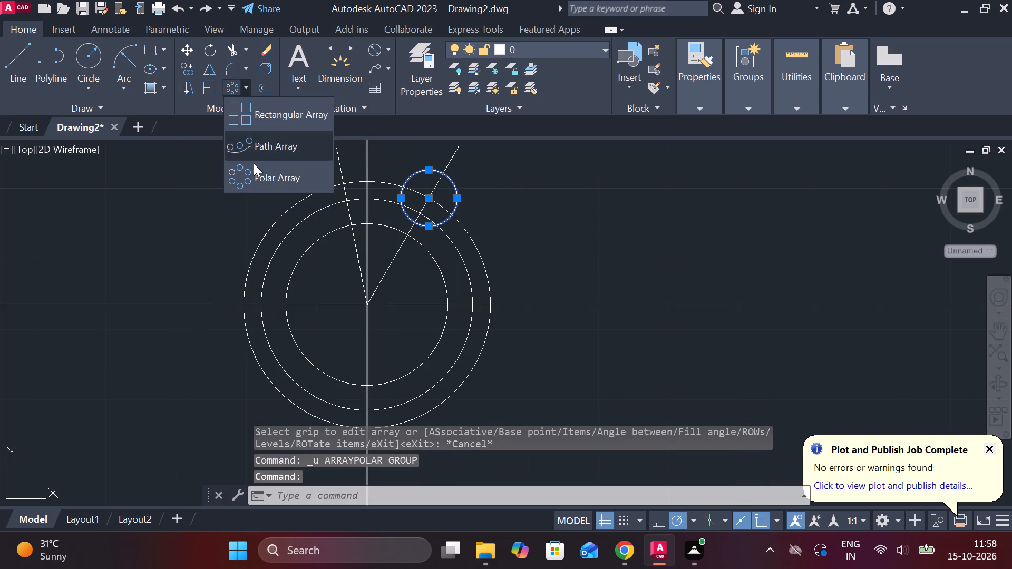
{"action": "left_click", "coordinate": [256, 169]}
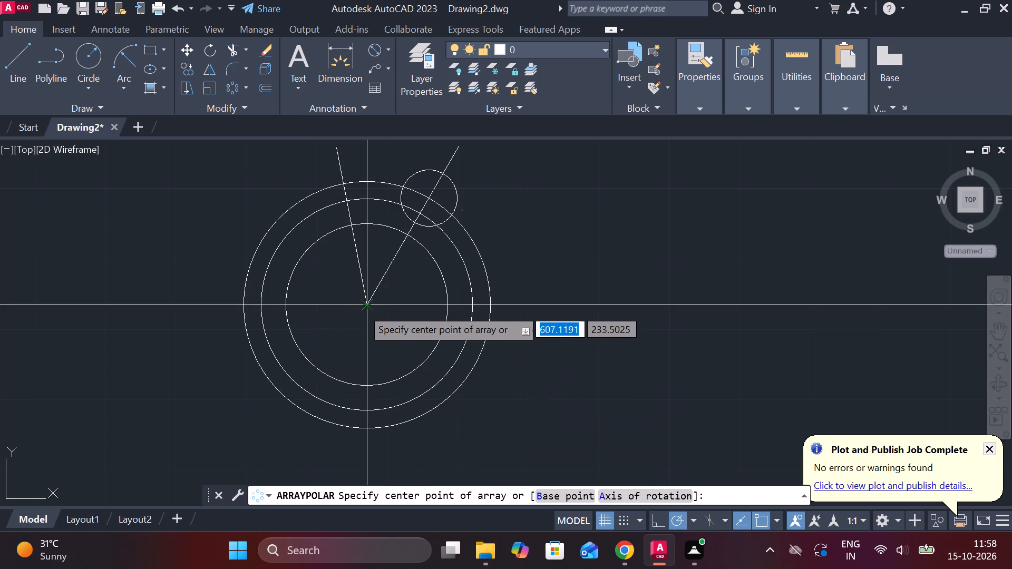
{"action": "left_click", "coordinate": [365, 306]}
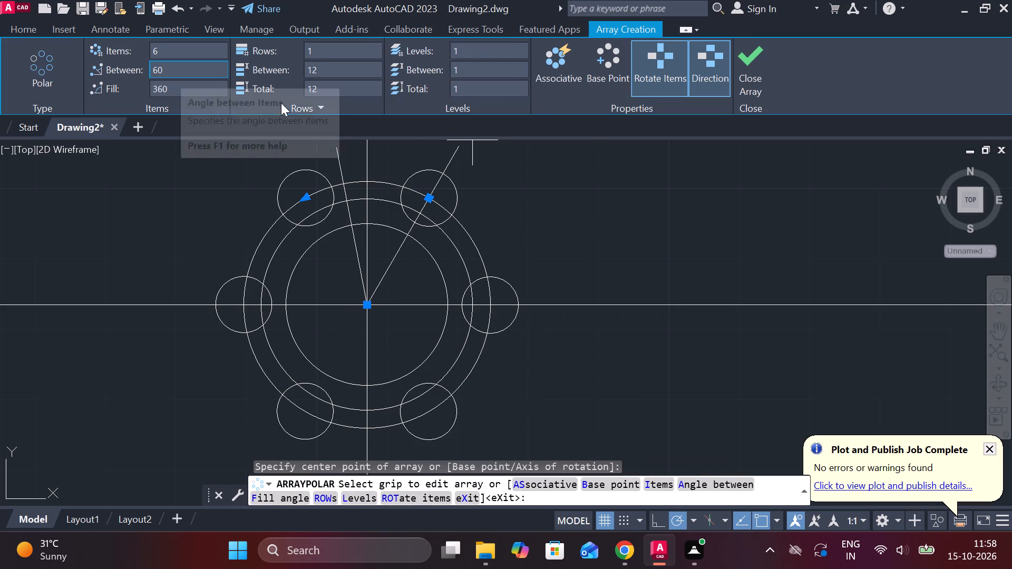
{"action": "left_click", "coordinate": [166, 68]}
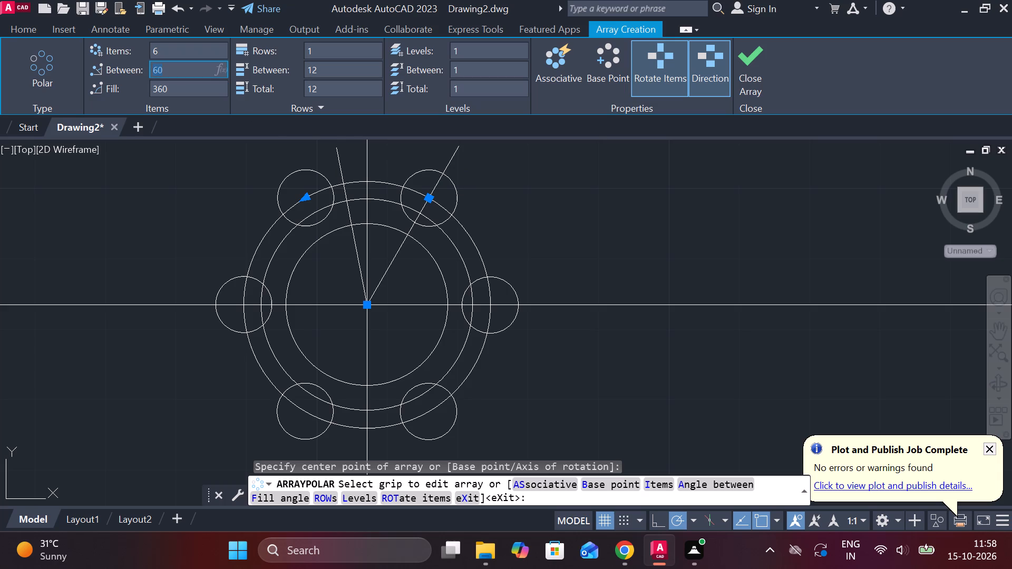
{"action": "key", "text": "BackSpace"}
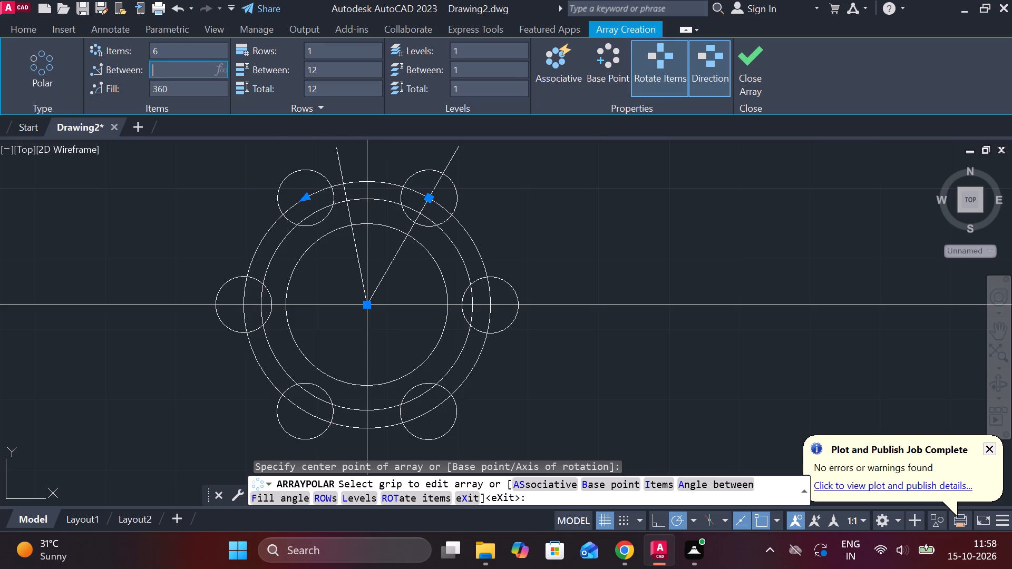
{"action": "key", "text": "3"}
{"action": "key", "text": "0"}
{"action": "key", "text": "Return"}
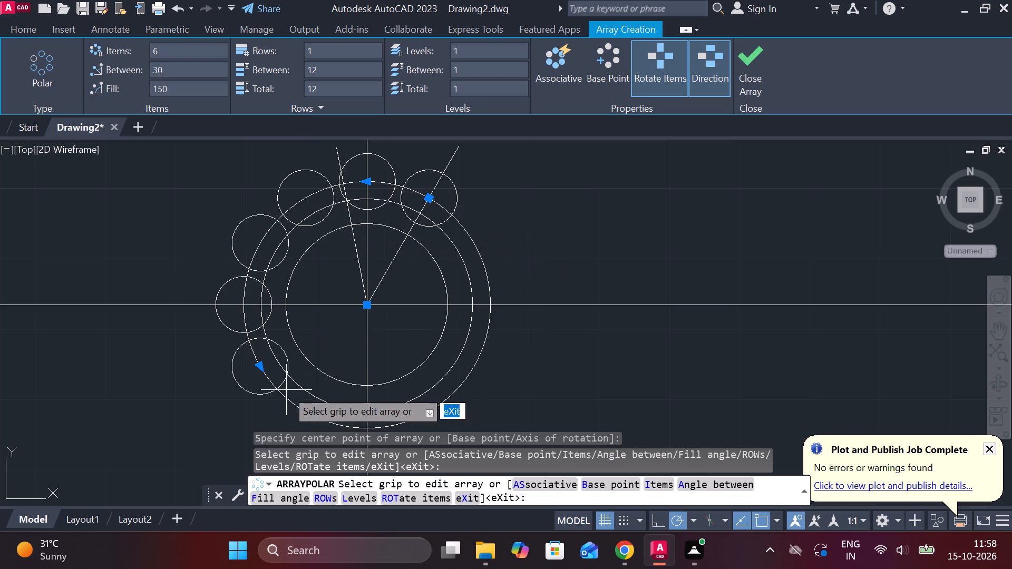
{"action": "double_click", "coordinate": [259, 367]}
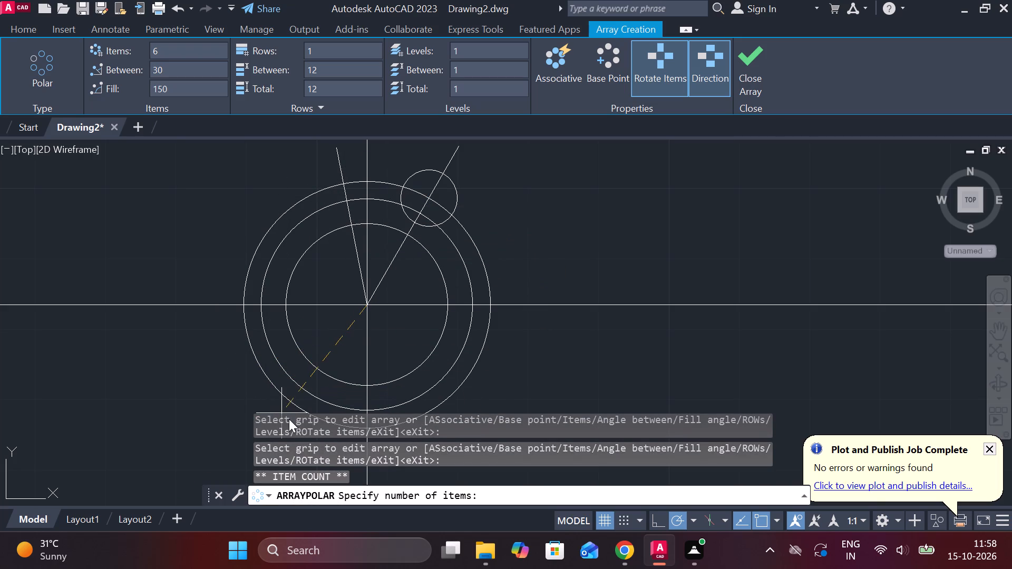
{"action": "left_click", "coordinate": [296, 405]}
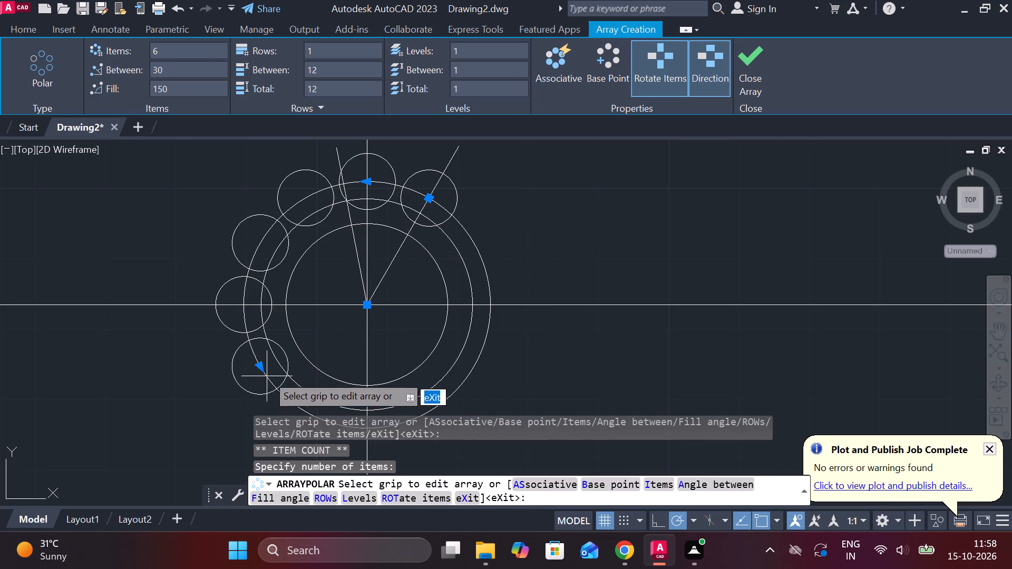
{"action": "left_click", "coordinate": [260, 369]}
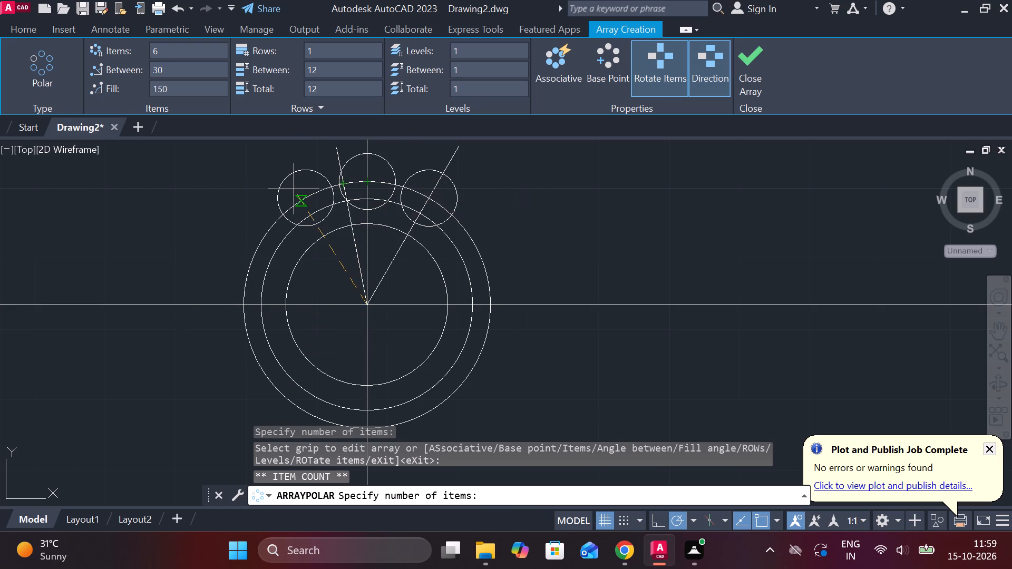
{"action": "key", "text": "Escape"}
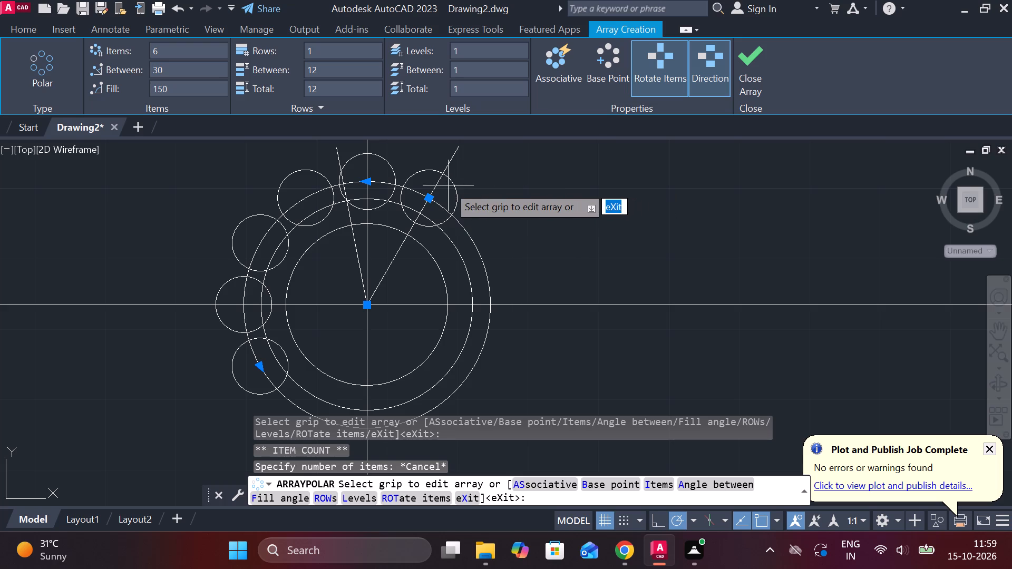
Reduce the polar array of small circles to 5 items.
{"action": "left_click", "coordinate": [172, 53]}
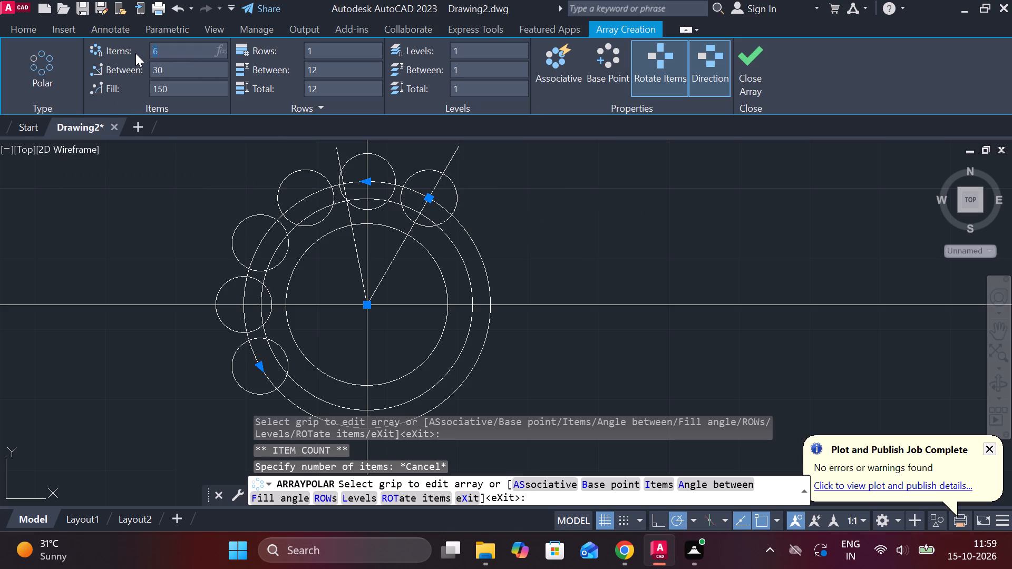
{"action": "key", "text": "Delete"}
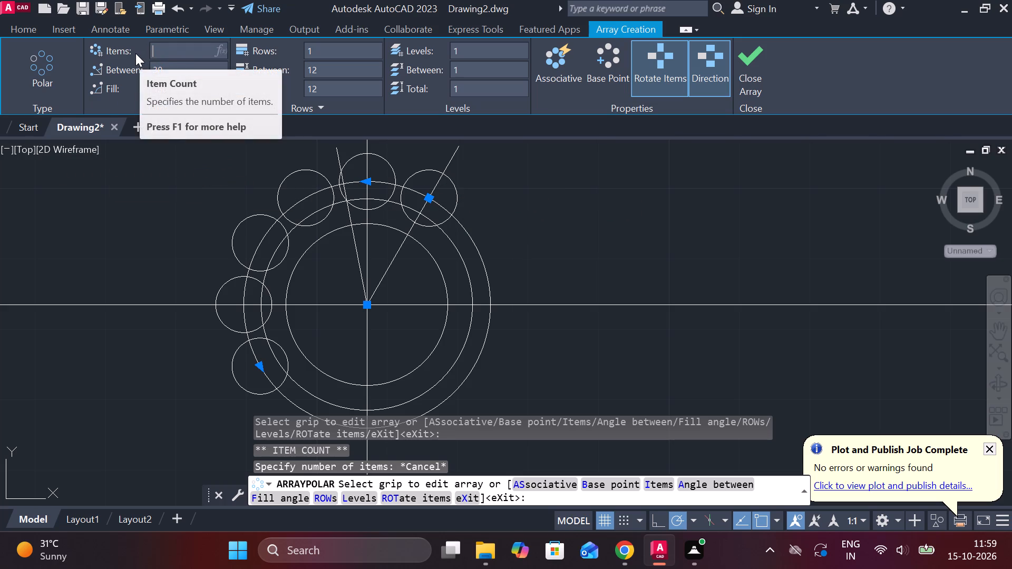
{"action": "key", "text": "5"}
{"action": "key", "text": "Return"}
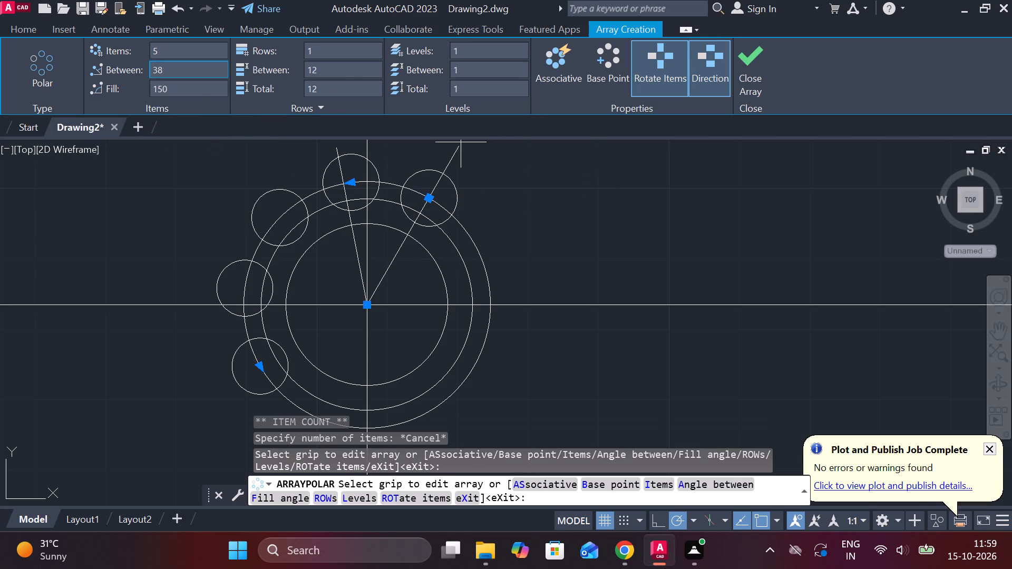
Set the angle between the polar array's items to 41° and finish the array.
{"action": "left_click_drag", "start_coordinate": [185, 67], "coordinate": [150, 67]}
{"action": "left_click_drag", "start_coordinate": [143, 67], "coordinate": [139, 67]}
{"action": "left_click_drag", "start_coordinate": [130, 68], "coordinate": [124, 68]}
{"action": "double_click", "coordinate": [123, 68]}
{"action": "left_click_drag", "start_coordinate": [167, 70], "coordinate": [138, 74]}
{"action": "left_click", "coordinate": [138, 74]}
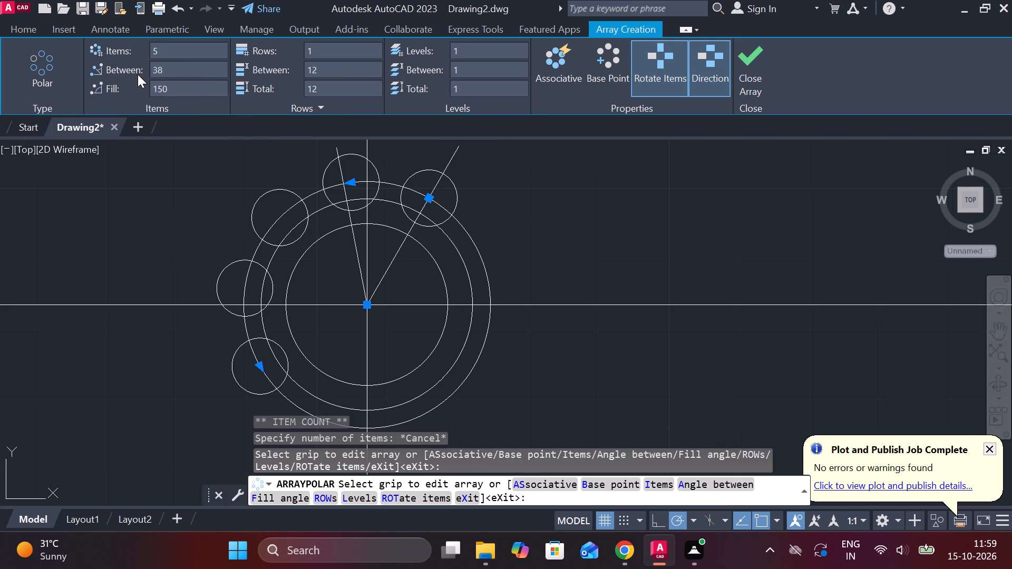
{"action": "double_click", "coordinate": [165, 66]}
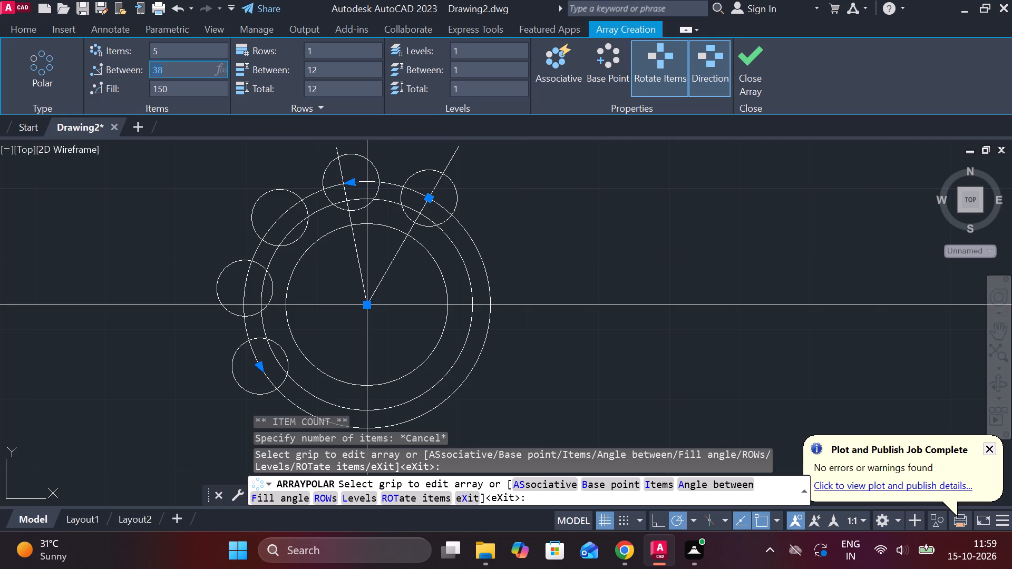
{"action": "key", "text": "Delete"}
{"action": "type", "text": "41"}
{"action": "key", "text": "Return"}
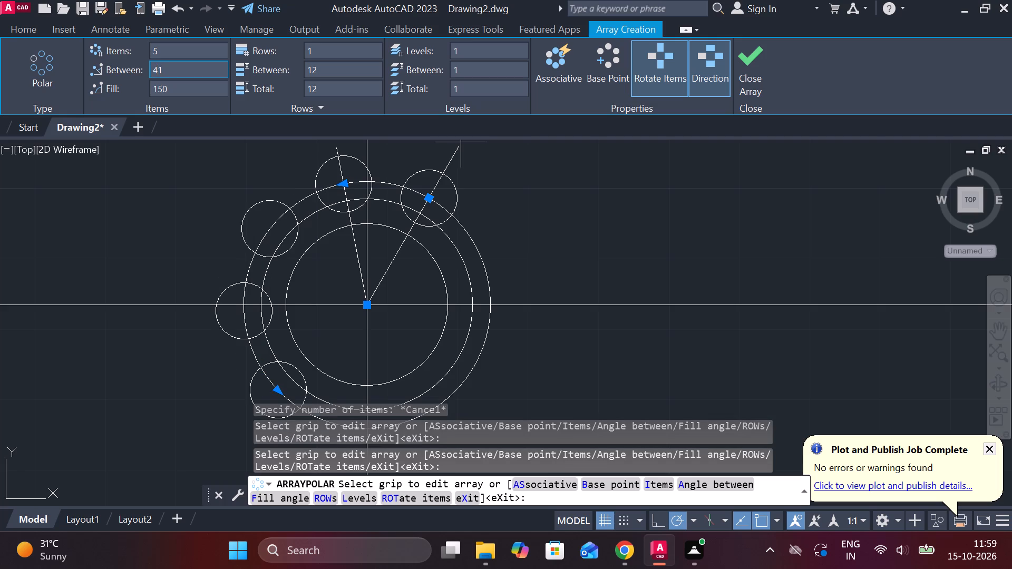
{"action": "scroll", "coordinate": [548, 262], "scroll_direction": "down", "scroll_amount": 2}
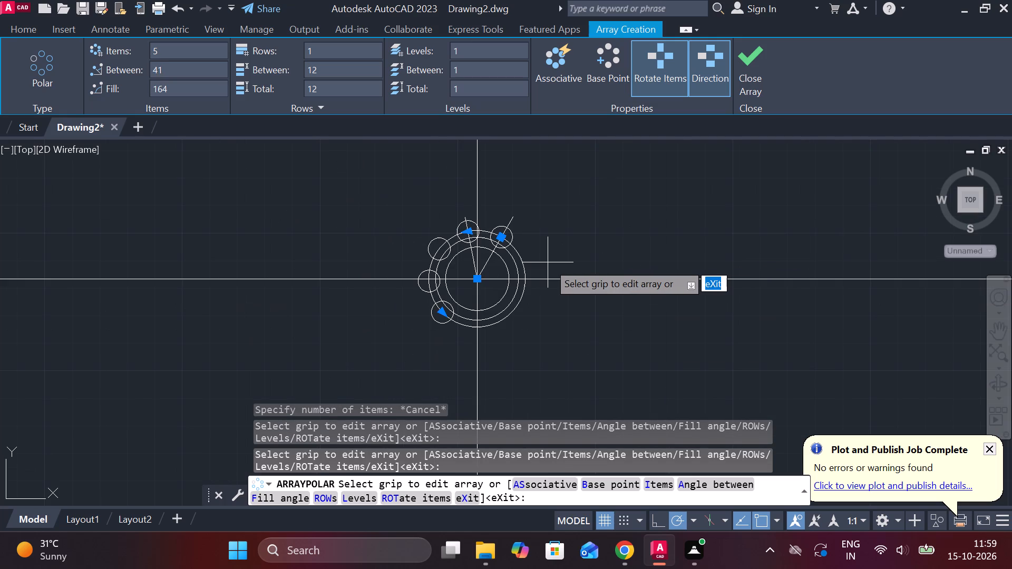
{"action": "scroll", "coordinate": [548, 262], "scroll_direction": "up", "scroll_amount": 3}
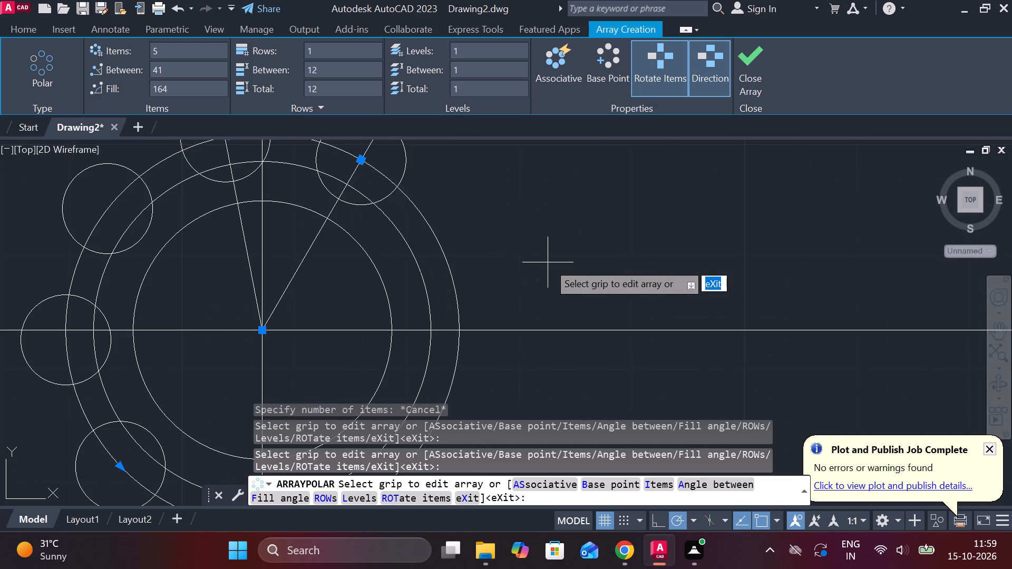
{"action": "scroll", "coordinate": [548, 262], "scroll_direction": "down", "scroll_amount": 1}
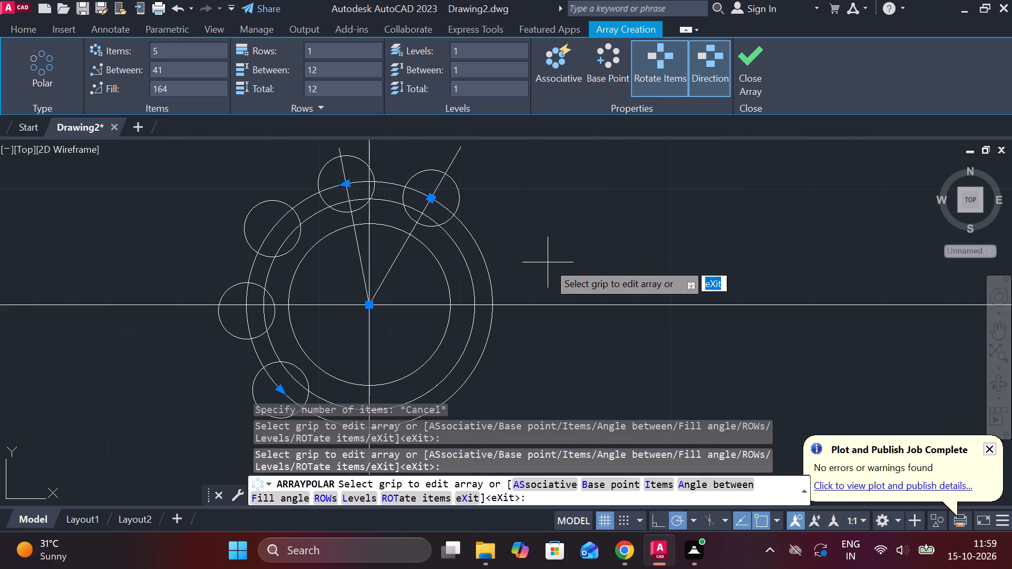
{"action": "scroll", "coordinate": [548, 262], "scroll_direction": "down", "scroll_amount": 1}
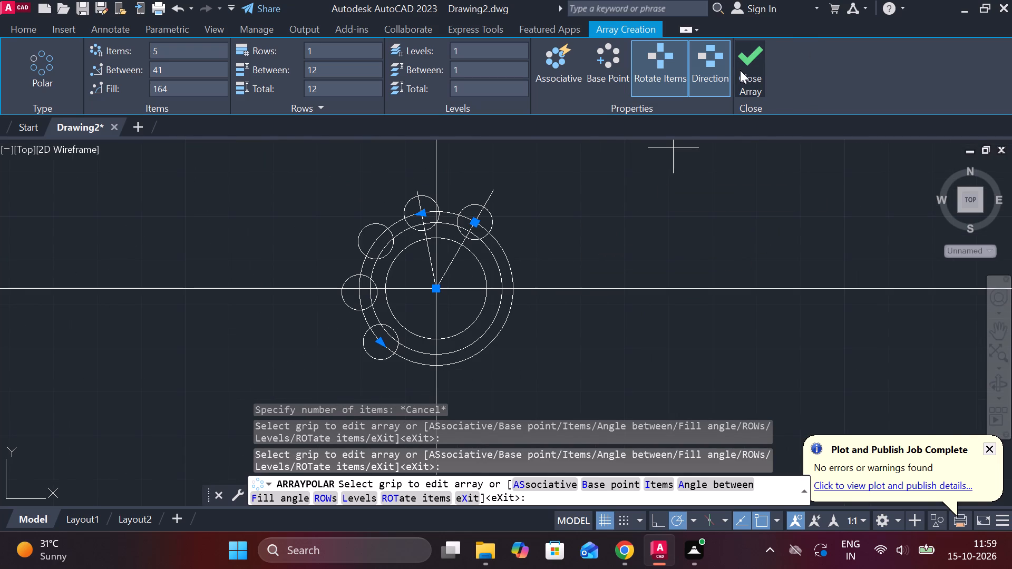
{"action": "left_click", "coordinate": [746, 70]}
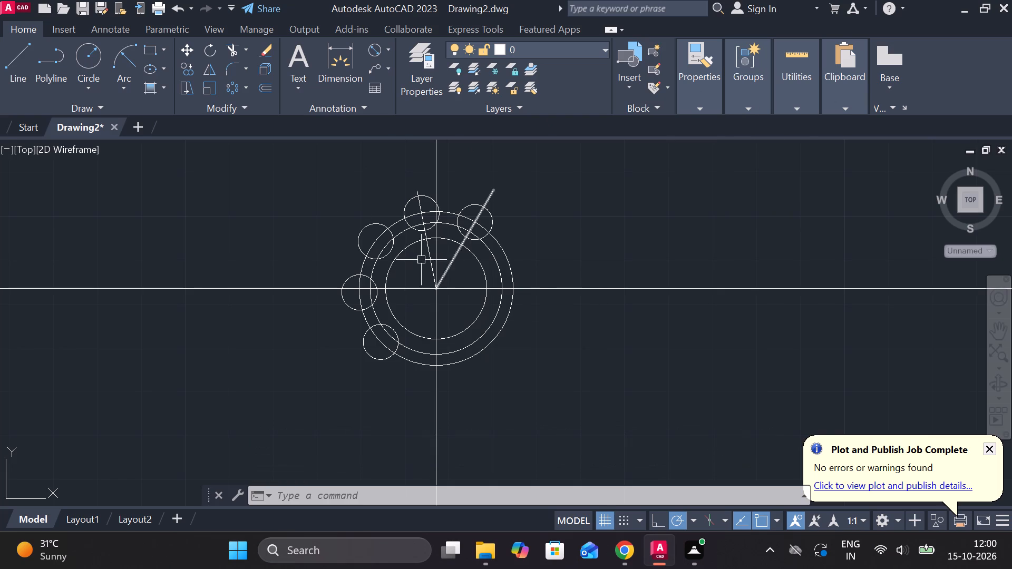
Draw a closed rectangle of lines about 202 units tall around the circles, crossing all four arms of the centre lines.
{"action": "scroll", "coordinate": [438, 372], "scroll_direction": "down", "scroll_amount": 4}
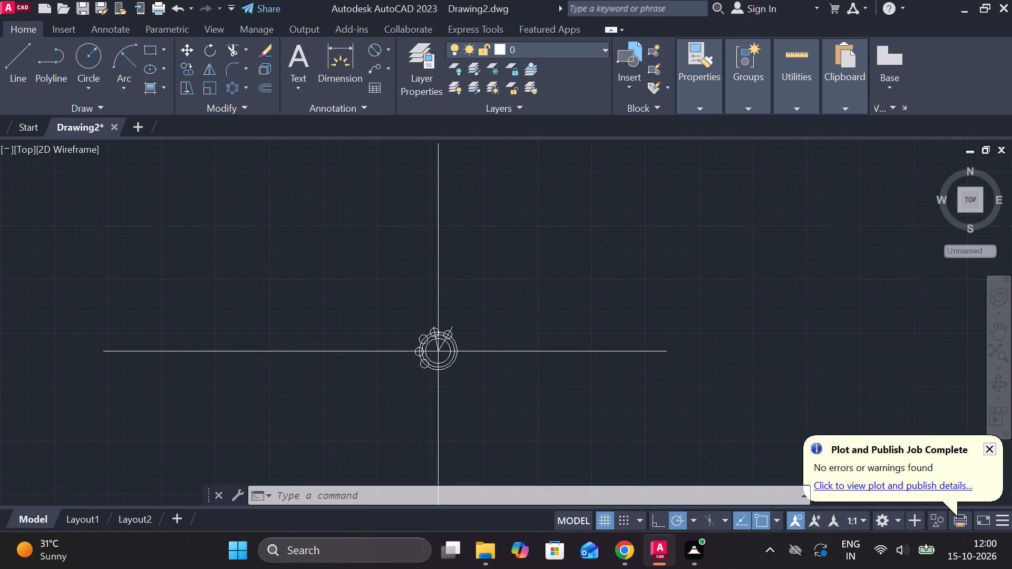
{"action": "left_click", "coordinate": [16, 65]}
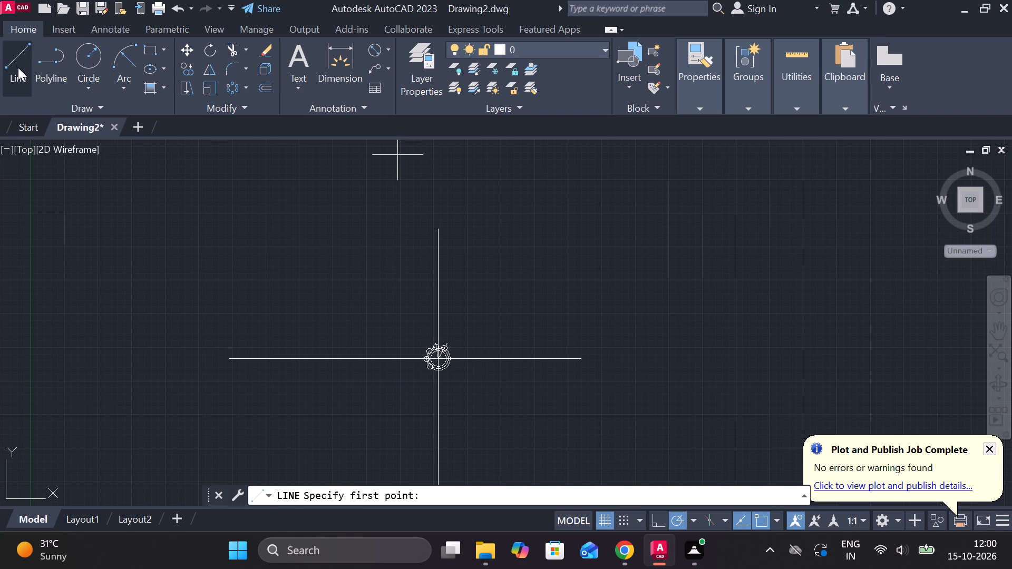
{"action": "left_click", "coordinate": [367, 281]}
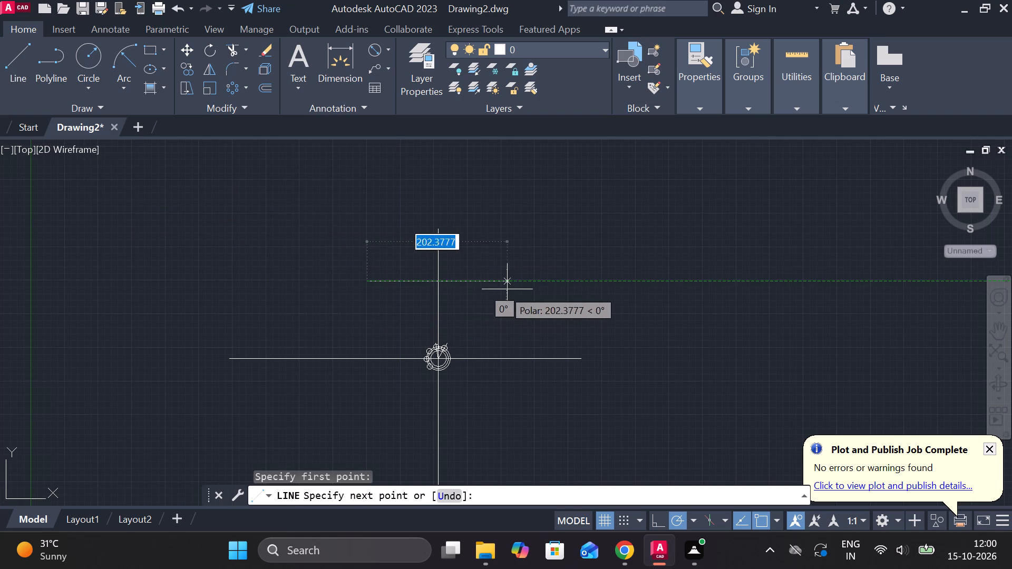
{"action": "left_click", "coordinate": [513, 286]}
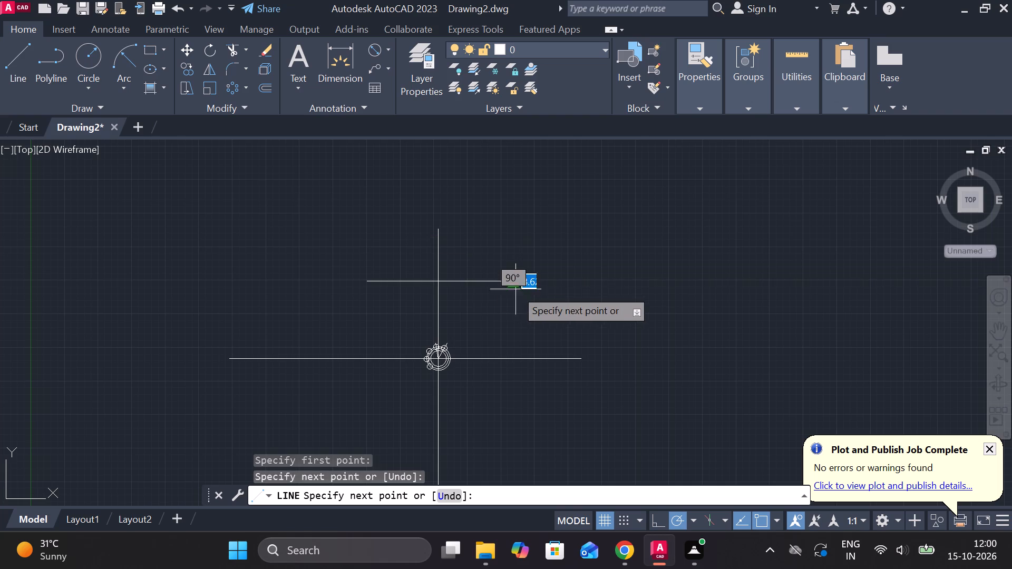
{"action": "left_click", "coordinate": [514, 417]}
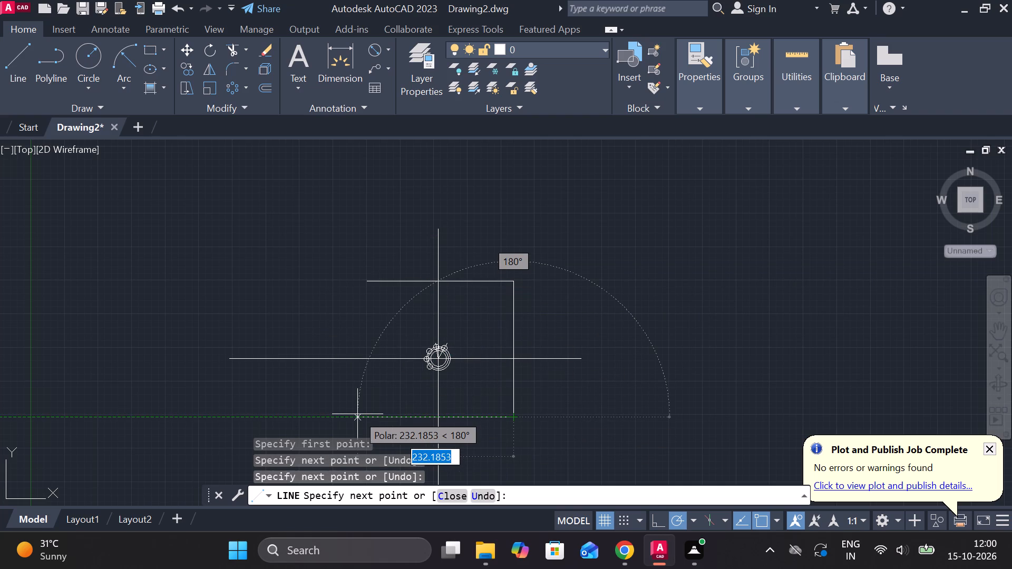
{"action": "left_click", "coordinate": [366, 414]}
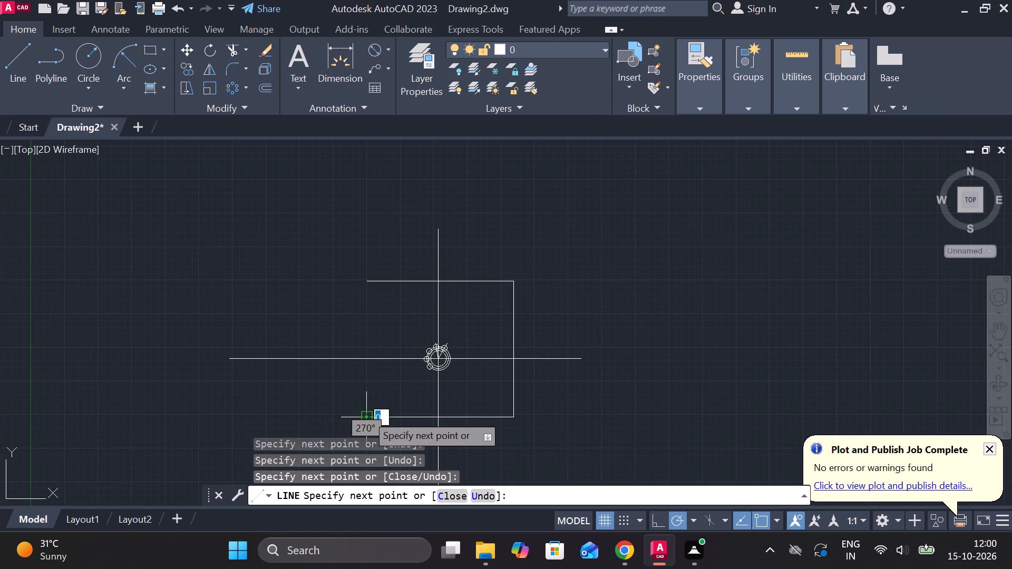
{"action": "left_click", "coordinate": [366, 286]}
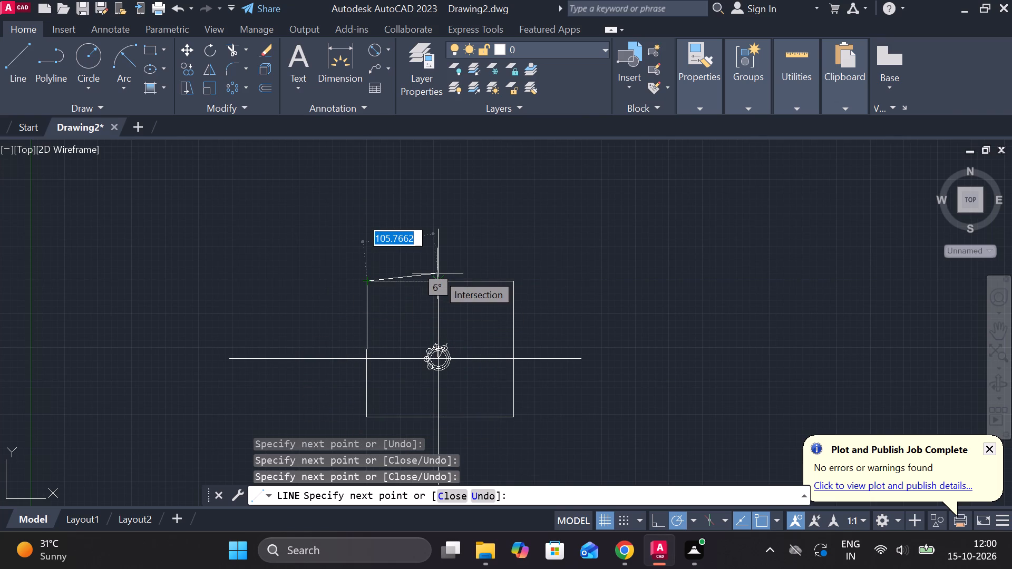
{"action": "key", "text": "Escape"}
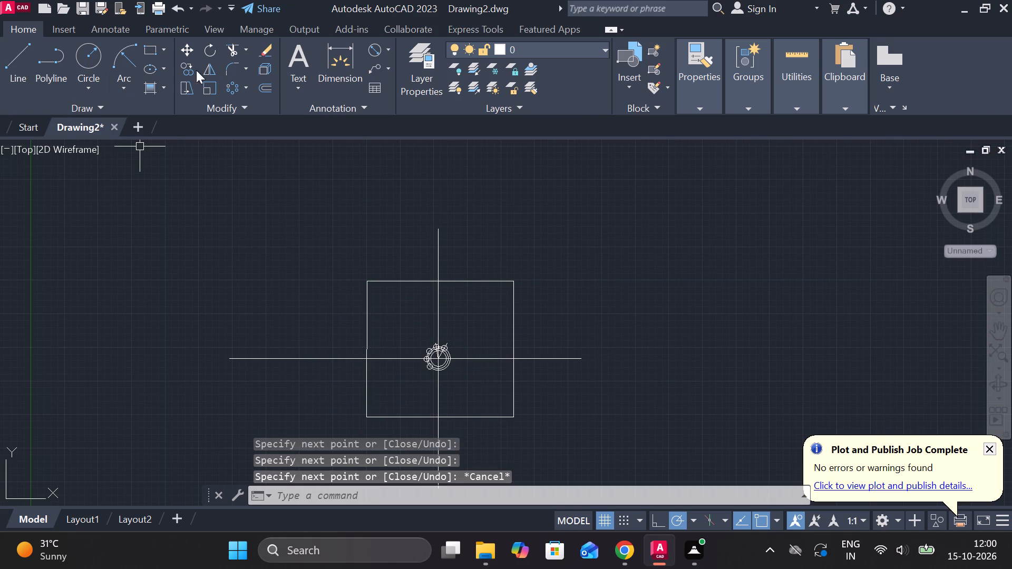
Trim the four ends of the horizontal and vertical centre lines that extend outside the rectangle.
{"action": "left_click", "coordinate": [235, 53]}
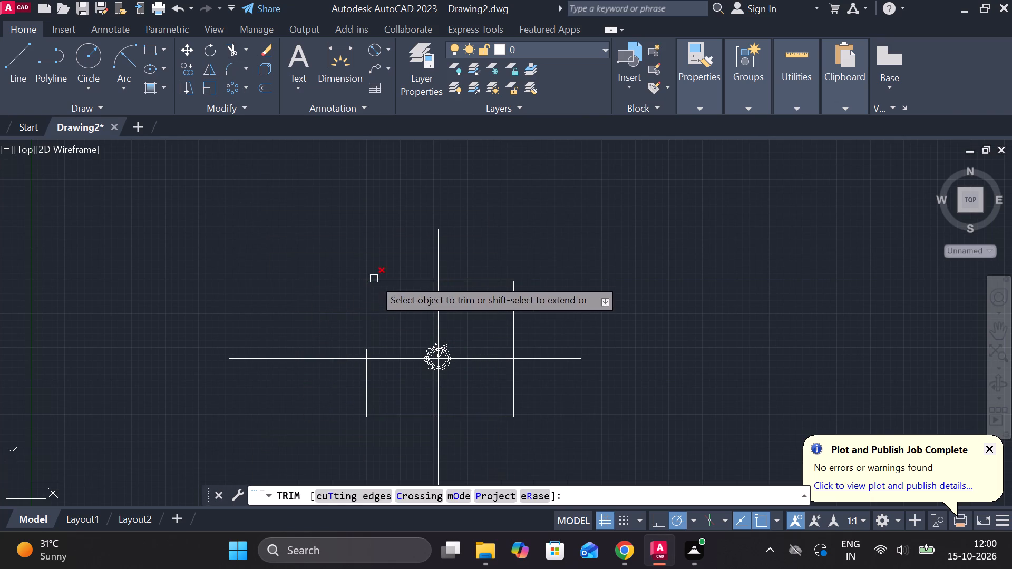
{"action": "left_click", "coordinate": [438, 247]}
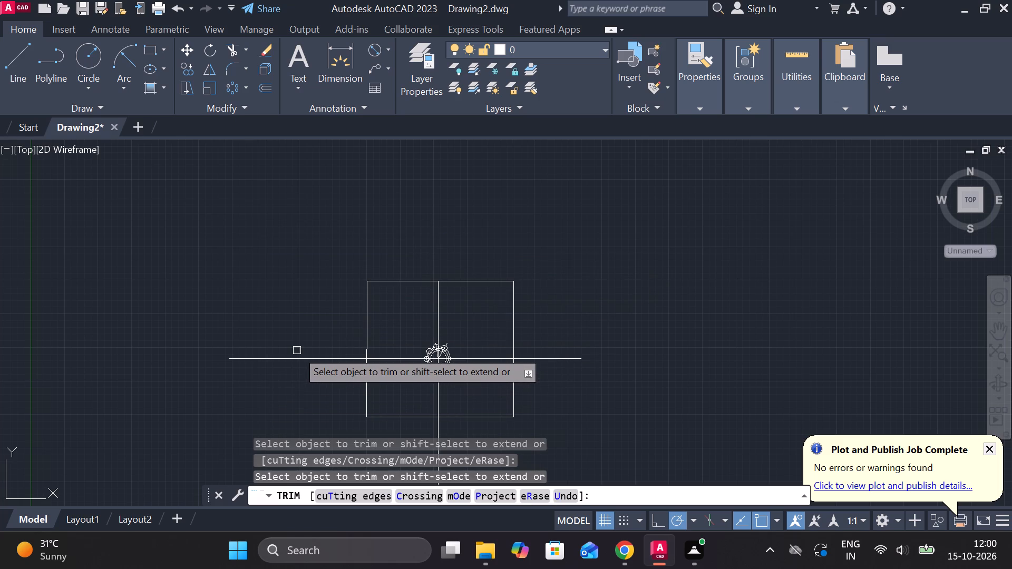
{"action": "left_click", "coordinate": [299, 355]}
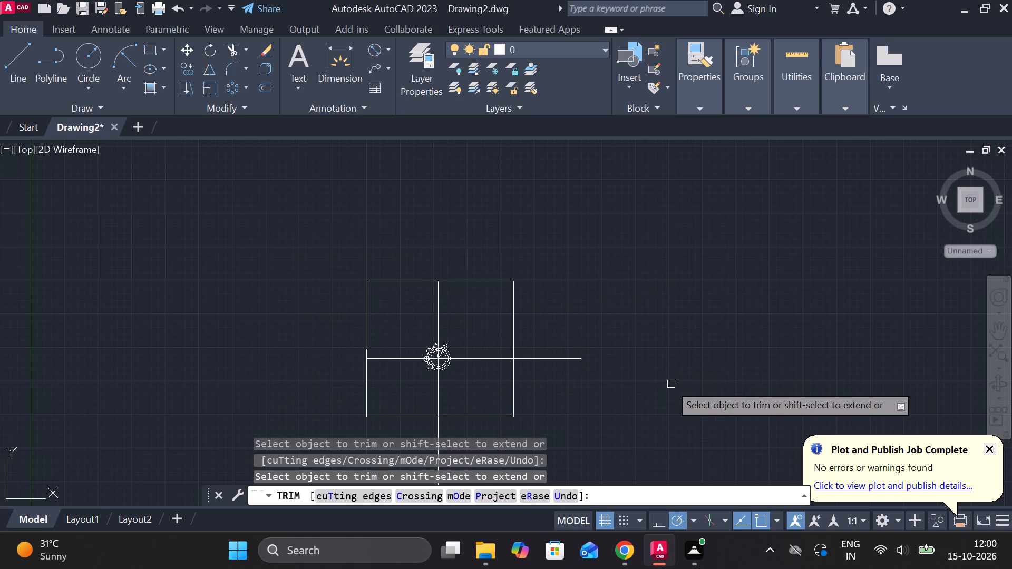
{"action": "left_click", "coordinate": [552, 358]}
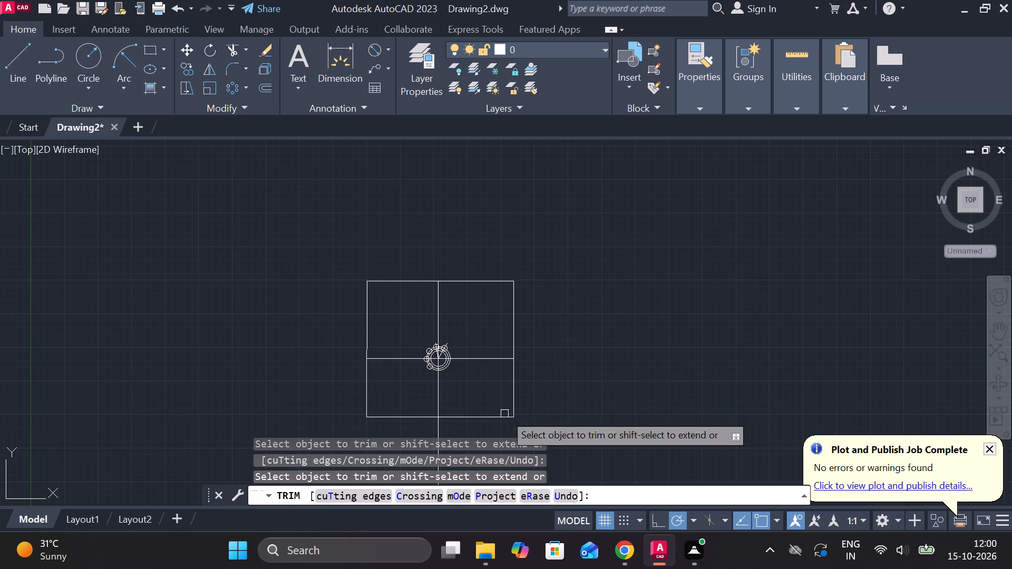
{"action": "left_click", "coordinate": [437, 429]}
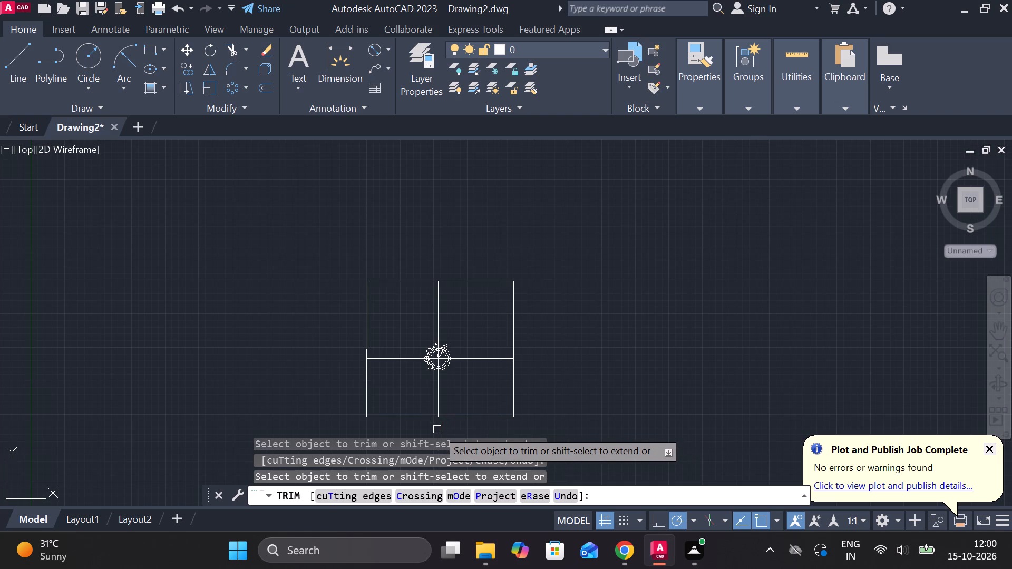
Remove all the rectangle's side segments with Trim, leaving only the shortened centre lines around the circles.
{"action": "left_click", "coordinate": [495, 416]}
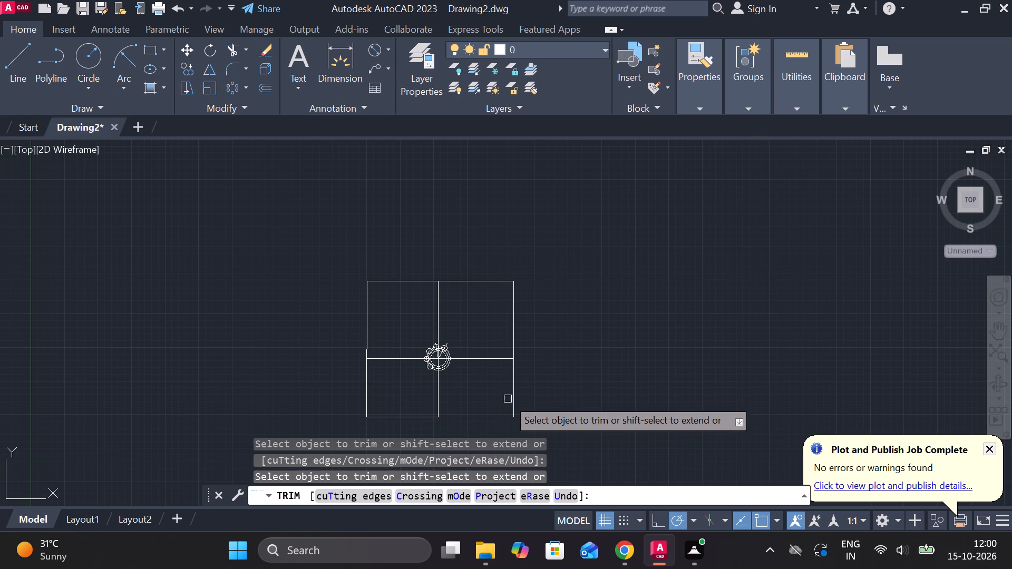
{"action": "left_click", "coordinate": [517, 388]}
{"action": "left_click", "coordinate": [515, 327]}
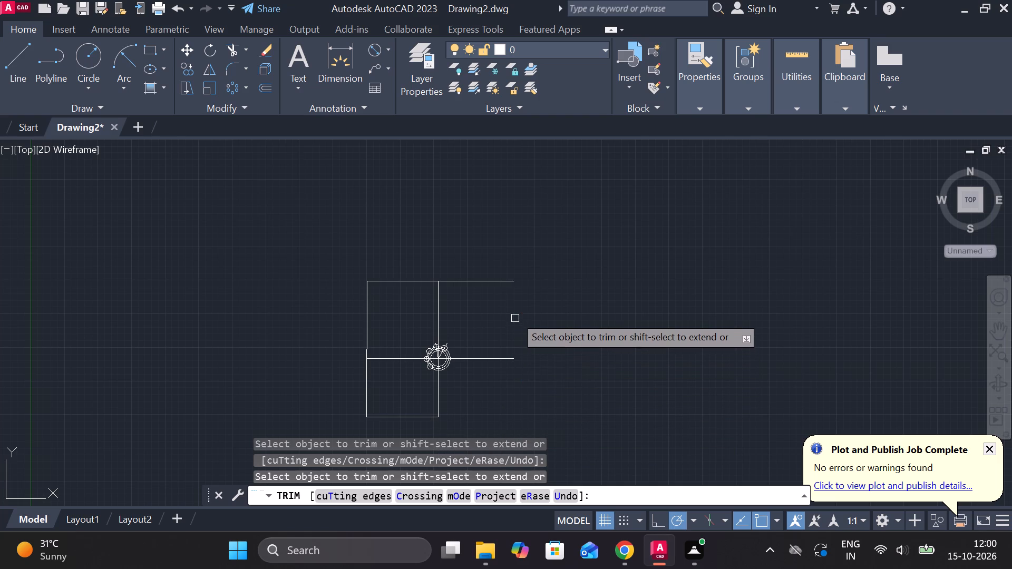
{"action": "left_click", "coordinate": [504, 283]}
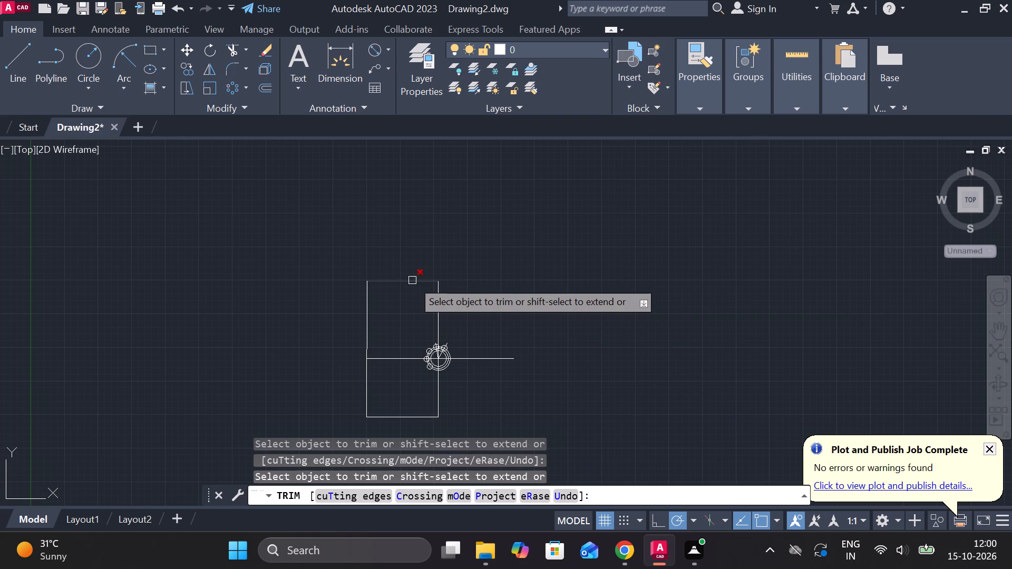
{"action": "left_click", "coordinate": [412, 280]}
{"action": "left_click", "coordinate": [370, 312]}
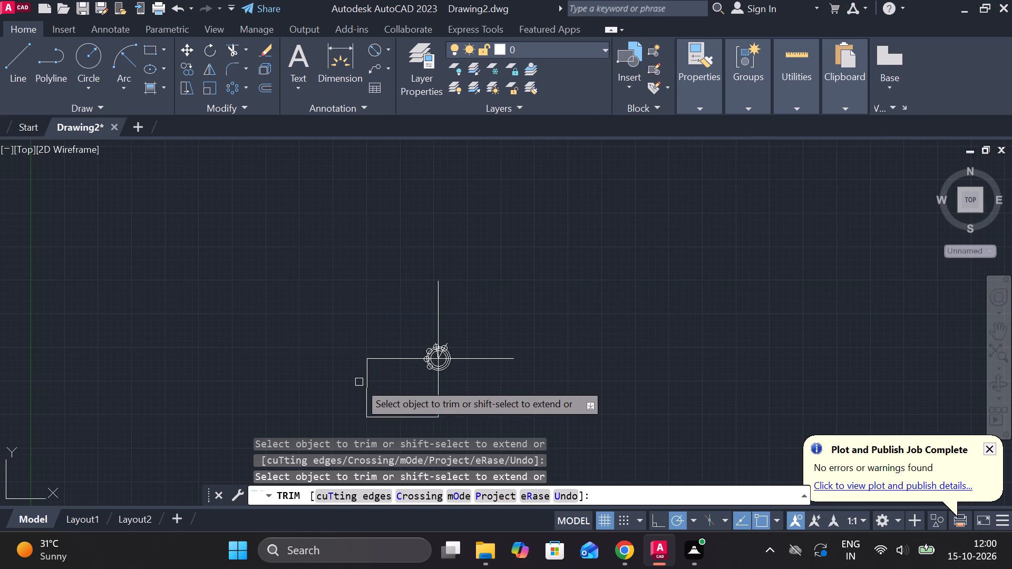
{"action": "left_click", "coordinate": [365, 394]}
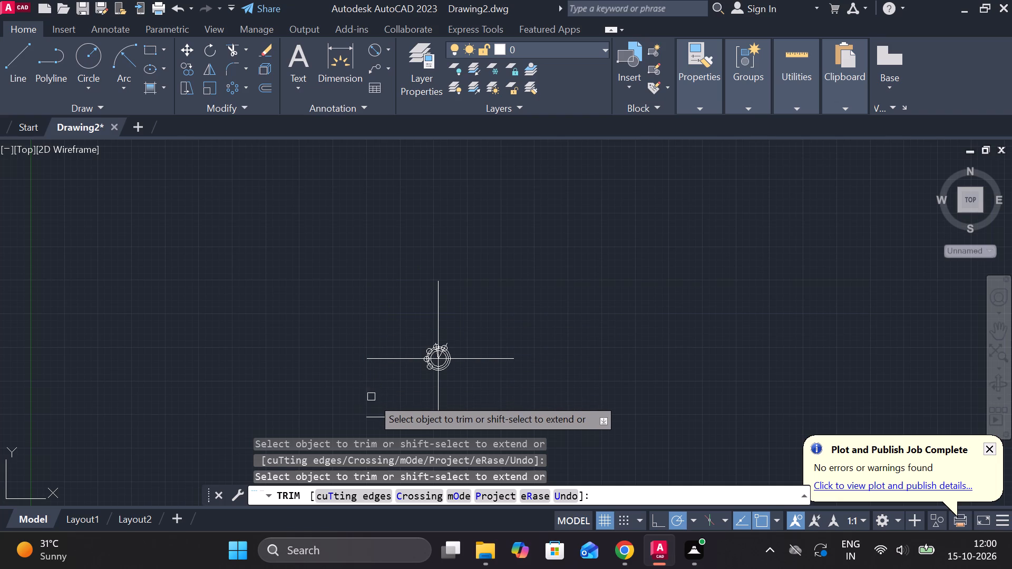
{"action": "left_click", "coordinate": [413, 416]}
{"action": "scroll", "coordinate": [460, 380], "scroll_direction": "up", "scroll_amount": 2}
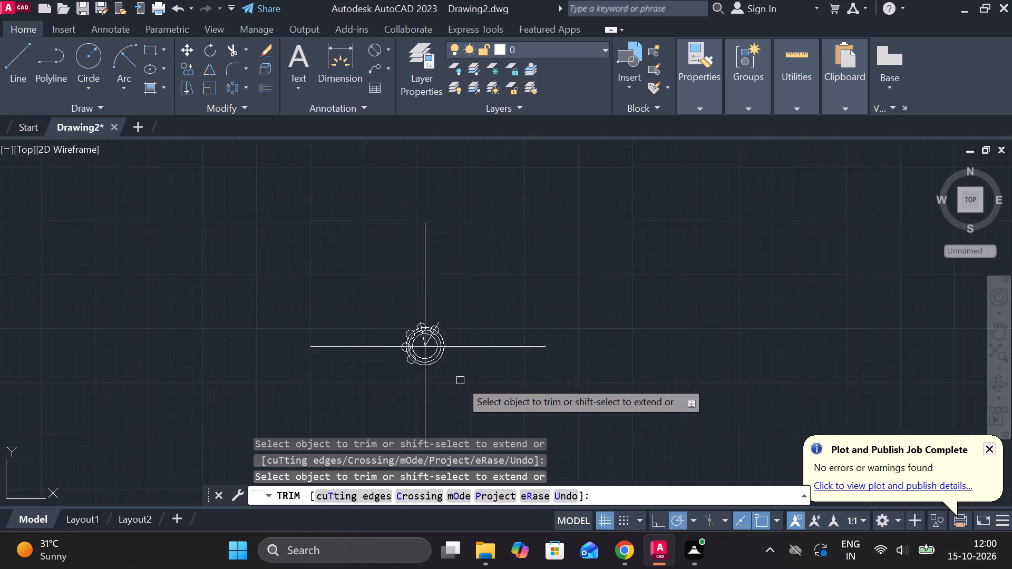
Copy the vertical centre line from the circles' common centre to the right at distances of 42.95 and 25.5.
{"action": "scroll", "coordinate": [460, 380], "scroll_direction": "up", "scroll_amount": 1}
{"action": "scroll", "coordinate": [460, 380], "scroll_direction": "down", "scroll_amount": 1}
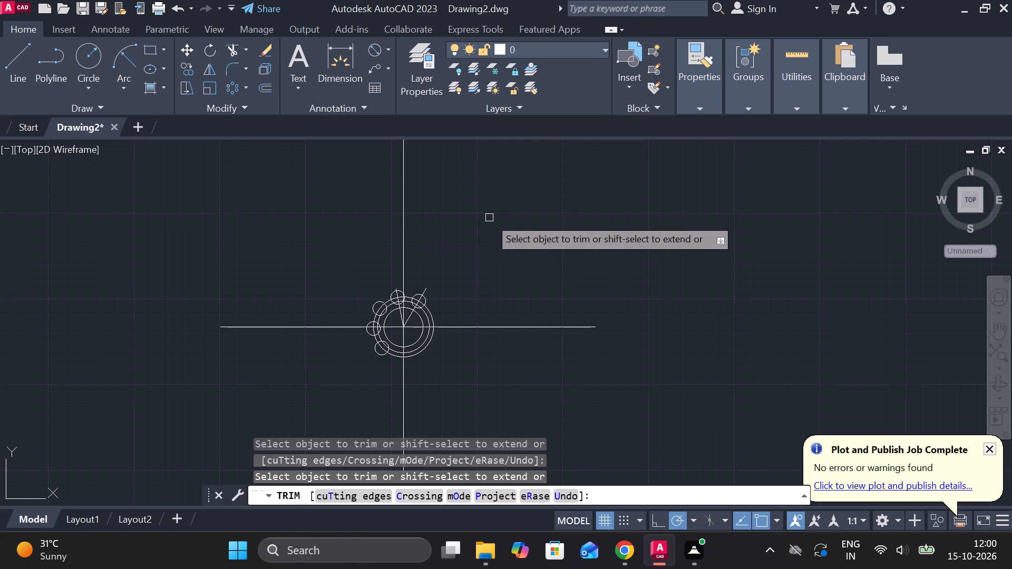
{"action": "key", "text": "Escape"}
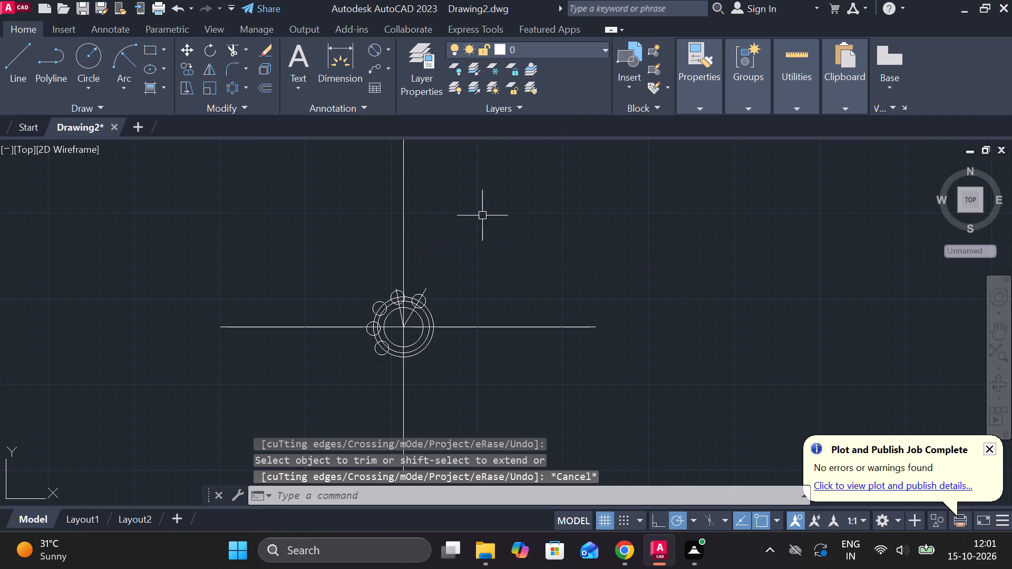
{"action": "left_click", "coordinate": [405, 233]}
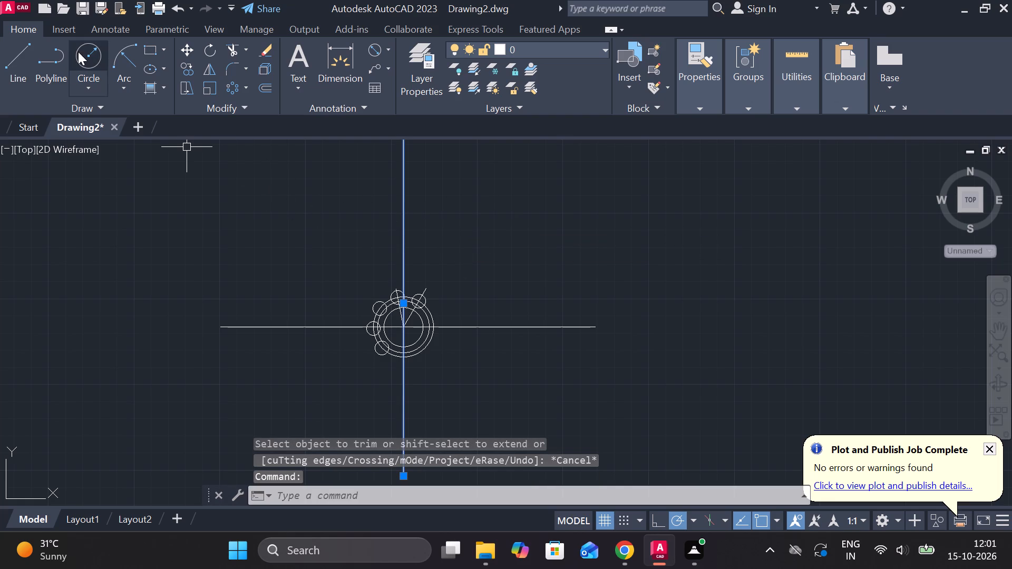
{"action": "left_click", "coordinate": [188, 67]}
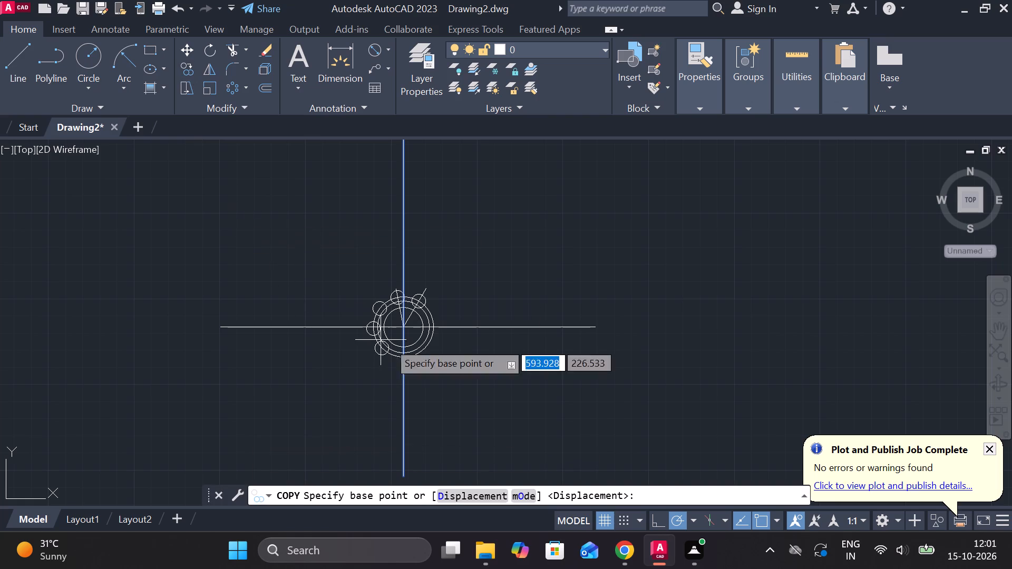
{"action": "scroll", "coordinate": [408, 336], "scroll_direction": "up", "scroll_amount": 1}
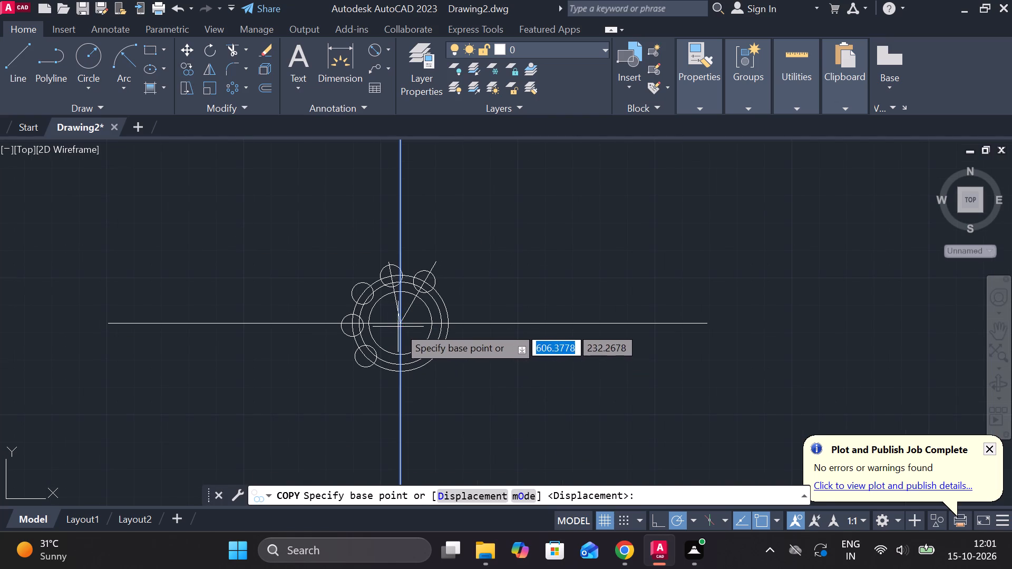
{"action": "left_click", "coordinate": [401, 327]}
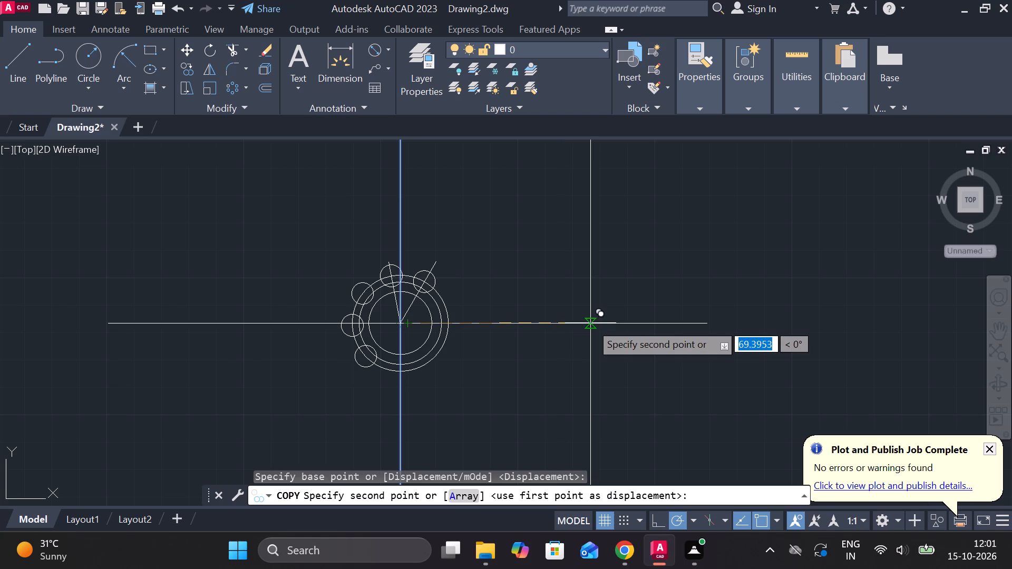
{"action": "type", "text": "42"}
{"action": "key", "text": "period"}
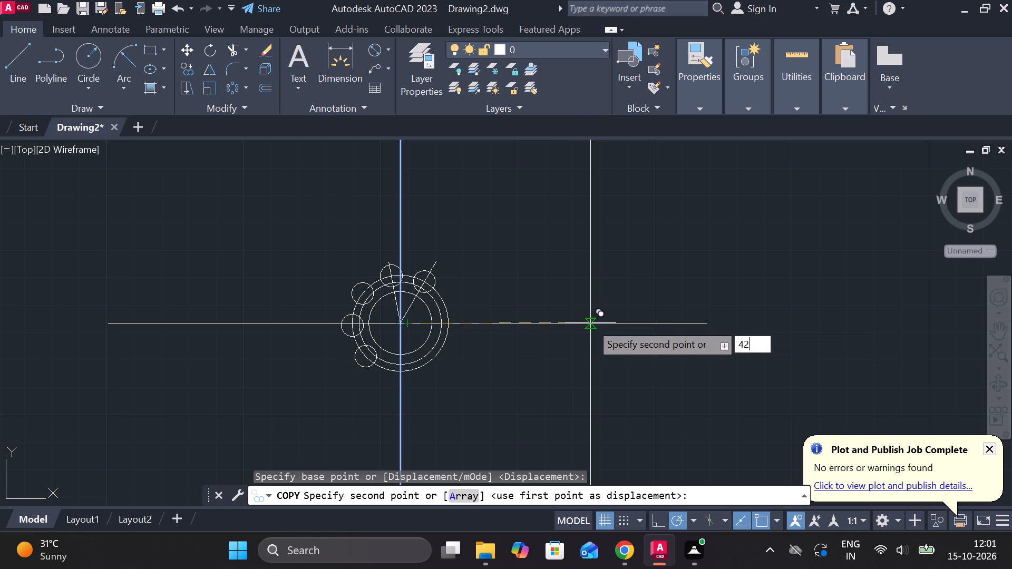
{"action": "type", "text": "95"}
{"action": "key", "text": "Return"}
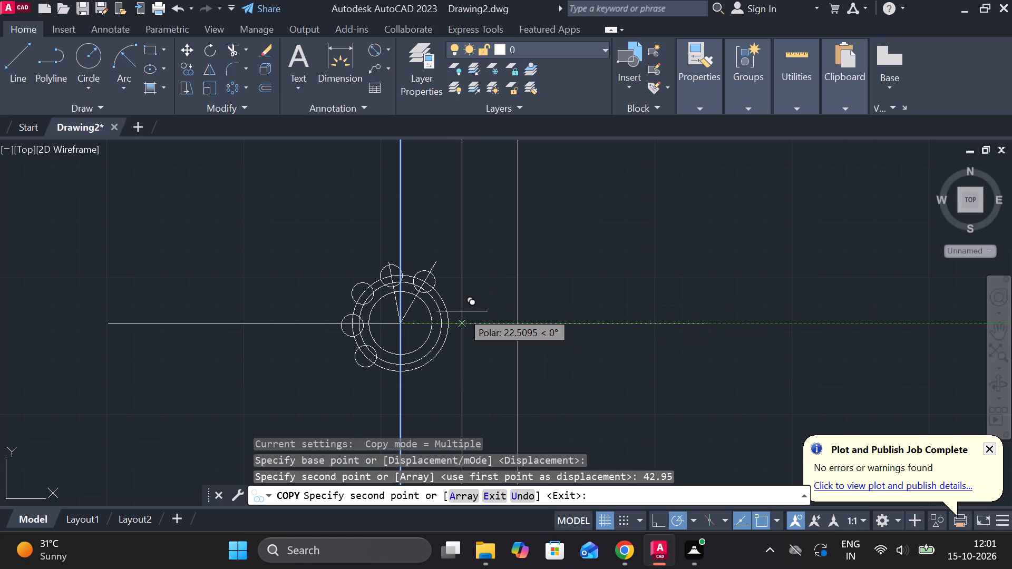
{"action": "type", "text": "25"}
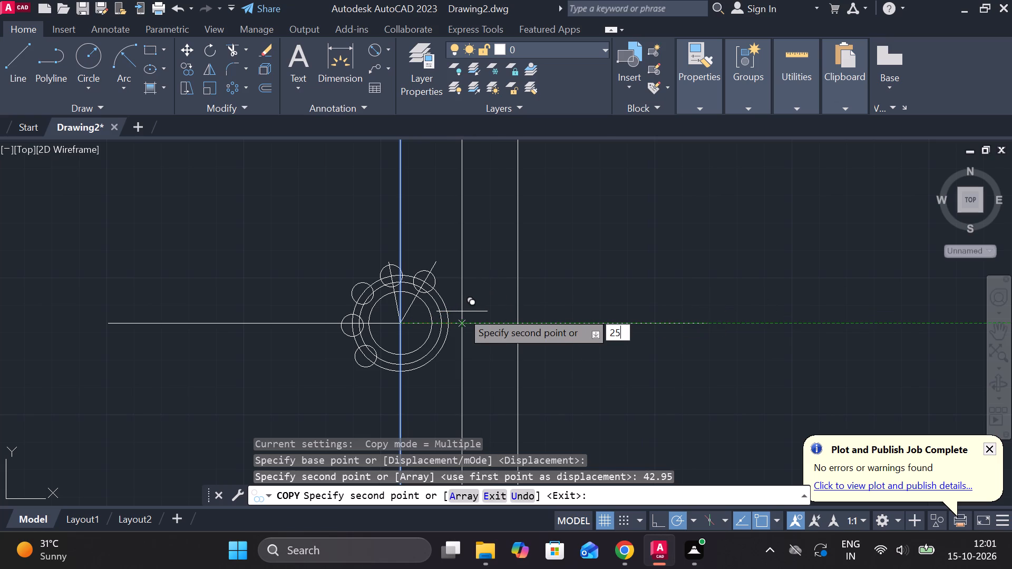
{"action": "key", "text": "period"}
{"action": "key", "text": "5"}
{"action": "key", "text": "Return"}
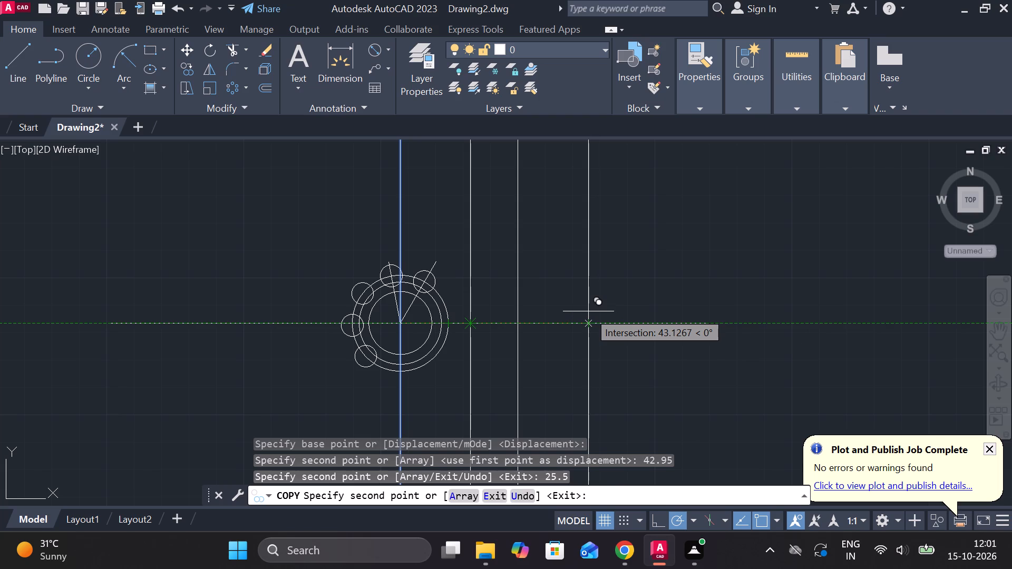
{"action": "key", "text": "Escape"}
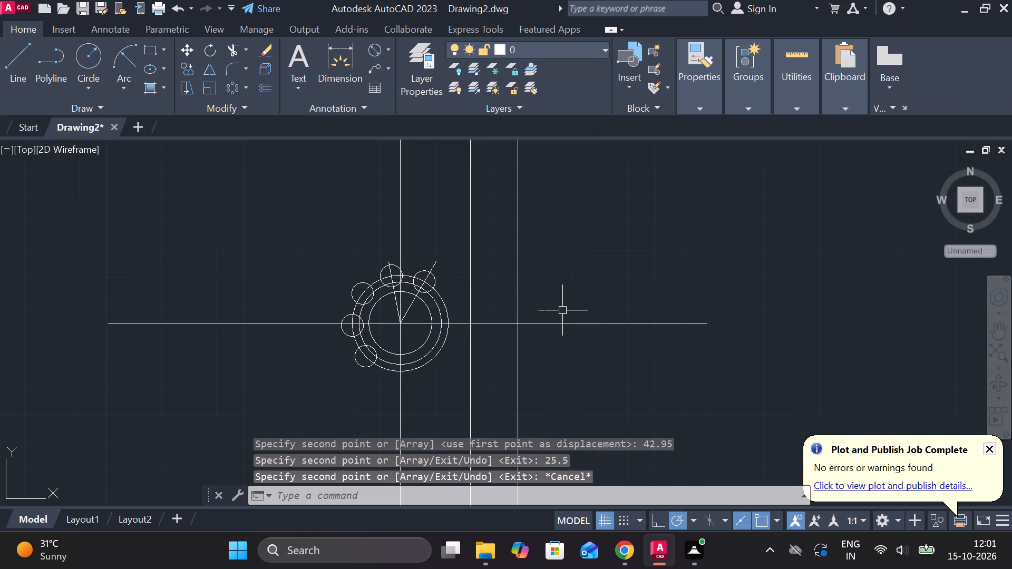
Draw a circle of radius 7 centred where the 42.95-offset vertical line crosses the horizontal centre line.
{"action": "left_click", "coordinate": [93, 60]}
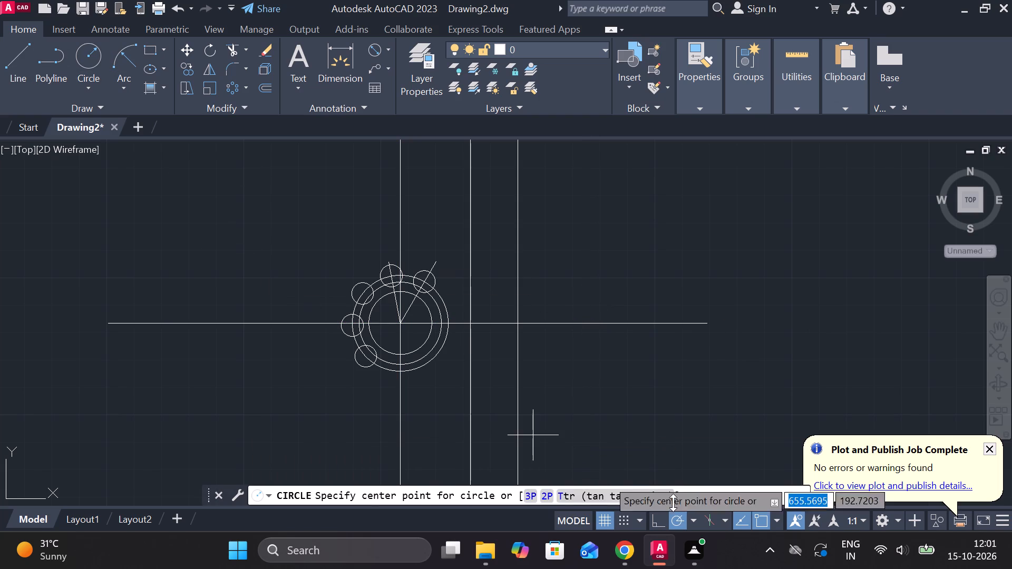
{"action": "left_click", "coordinate": [519, 322]}
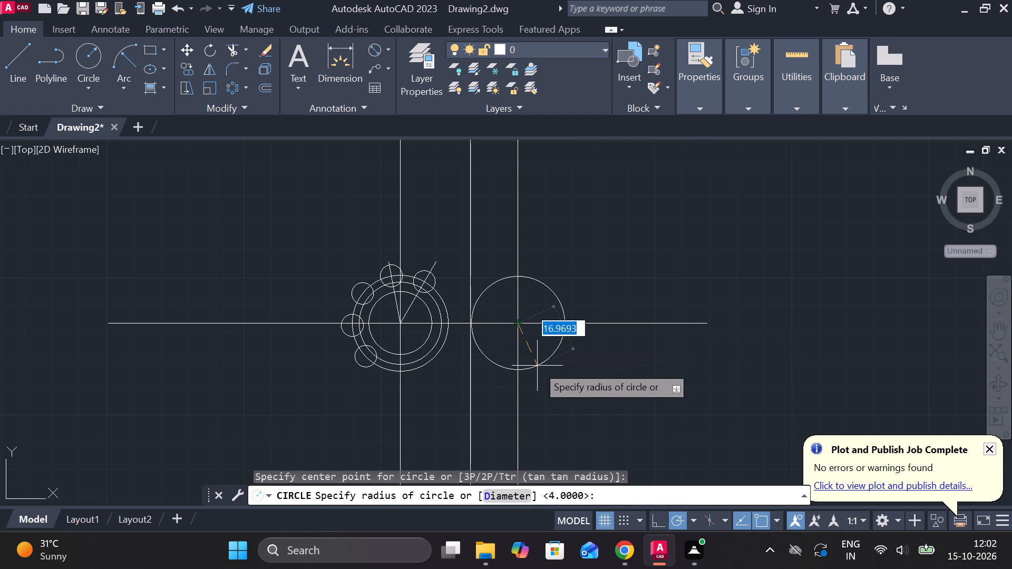
{"action": "key", "text": "7"}
{"action": "key", "text": "Return"}
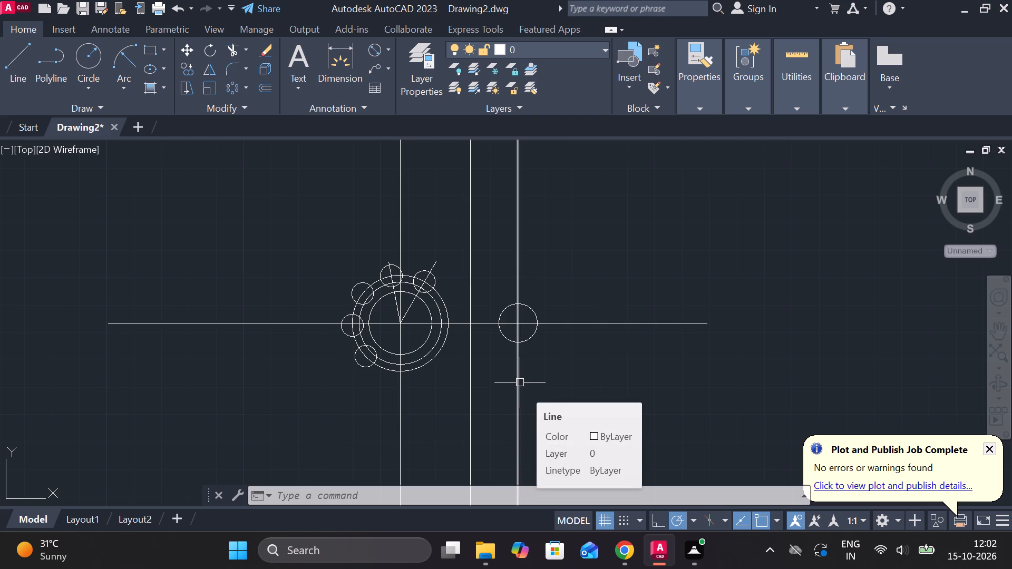
Fillet the middle concentric circle and the radius-7 circle with a radius of 10.5.
{"action": "scroll", "coordinate": [522, 342], "scroll_direction": "up", "scroll_amount": 3}
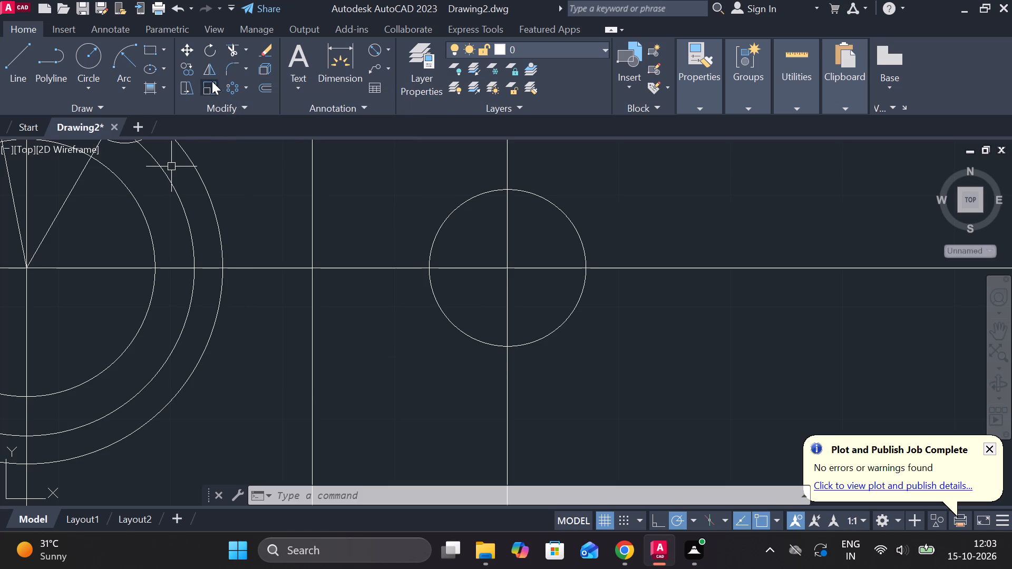
{"action": "left_click", "coordinate": [228, 68]}
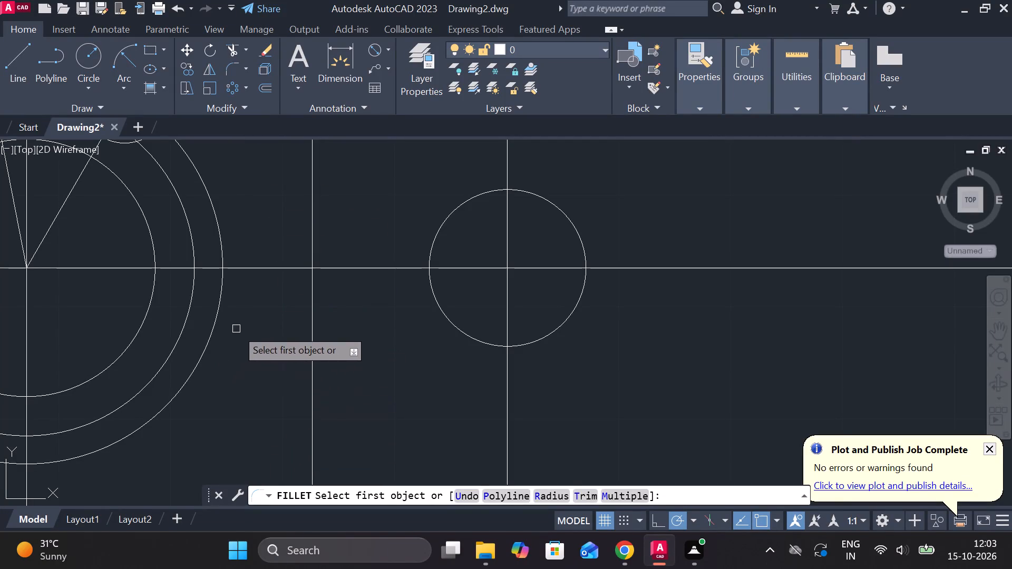
{"action": "left_click", "coordinate": [552, 496]}
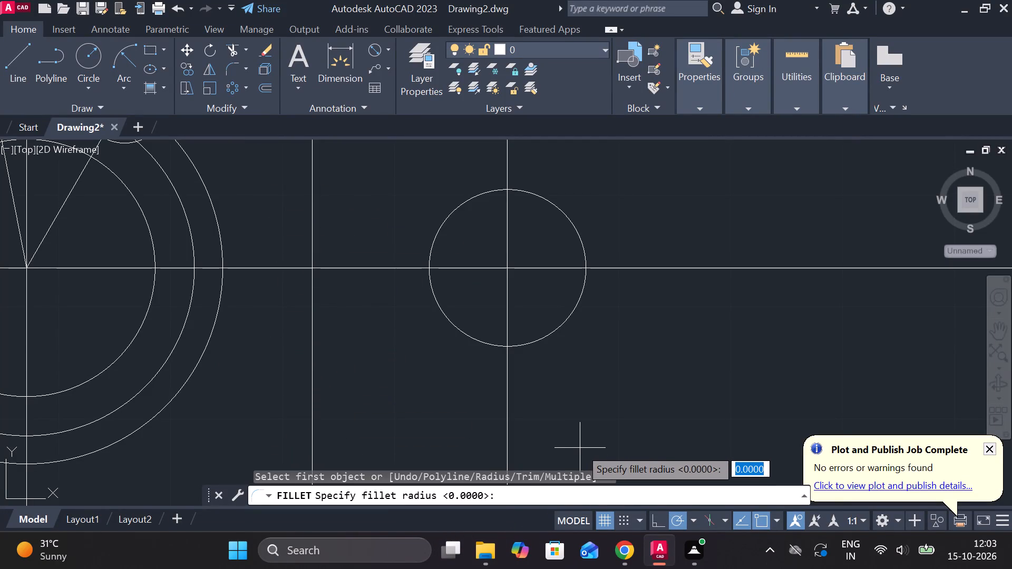
{"action": "key", "text": "1"}
{"action": "type", "text": "0.5"}
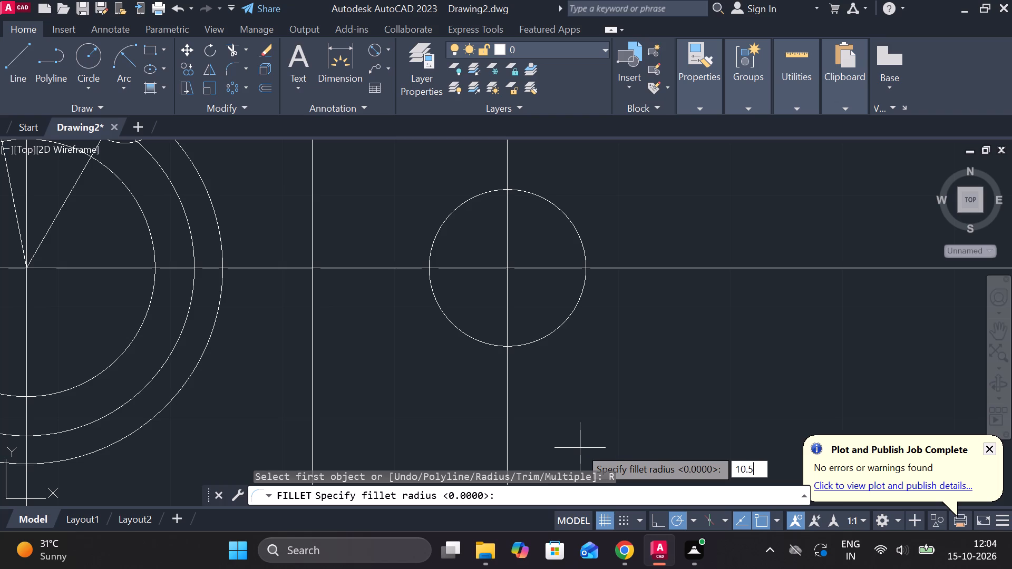
{"action": "key", "text": "Return"}
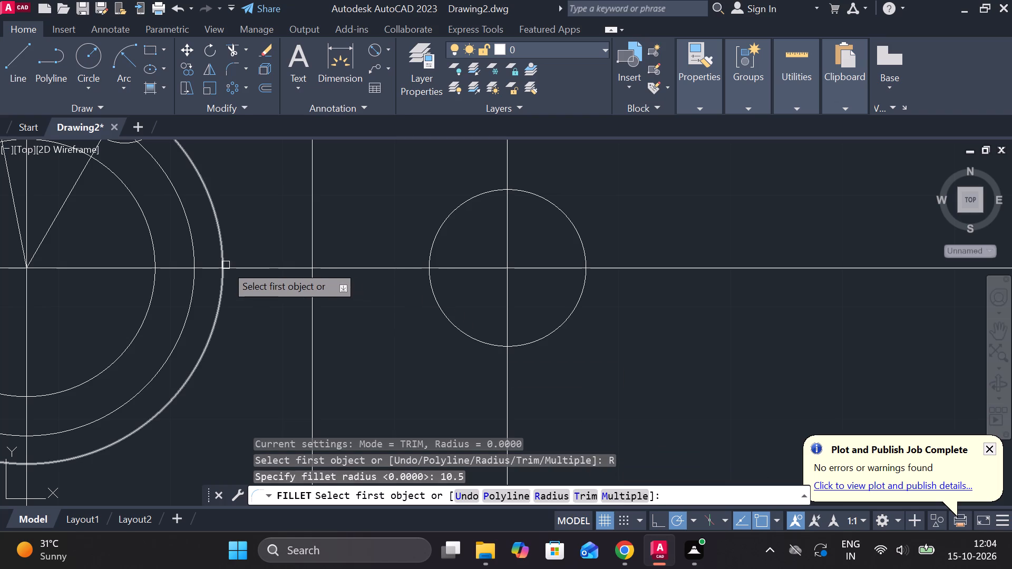
{"action": "left_click", "coordinate": [192, 236]}
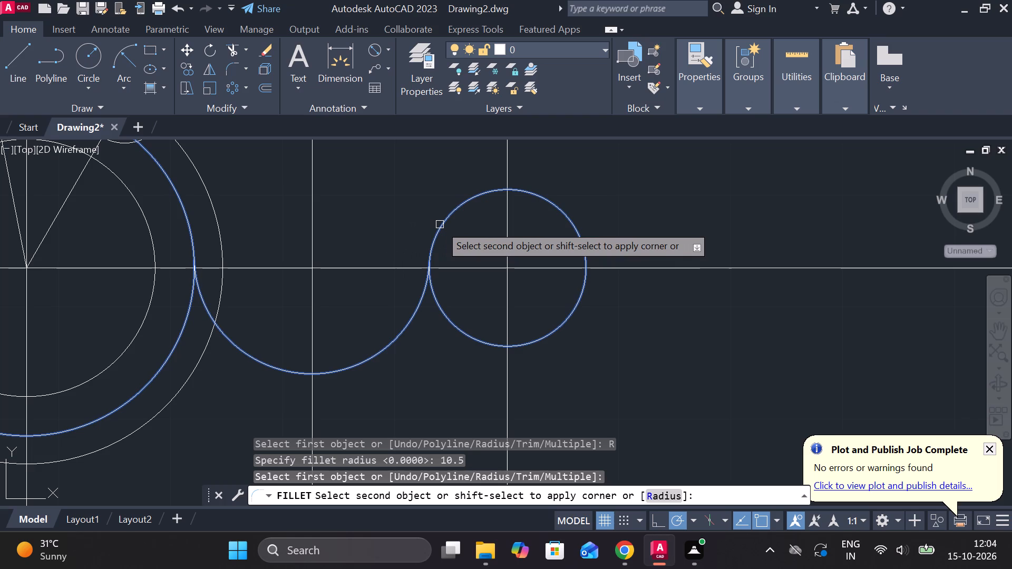
{"action": "left_click", "coordinate": [440, 224]}
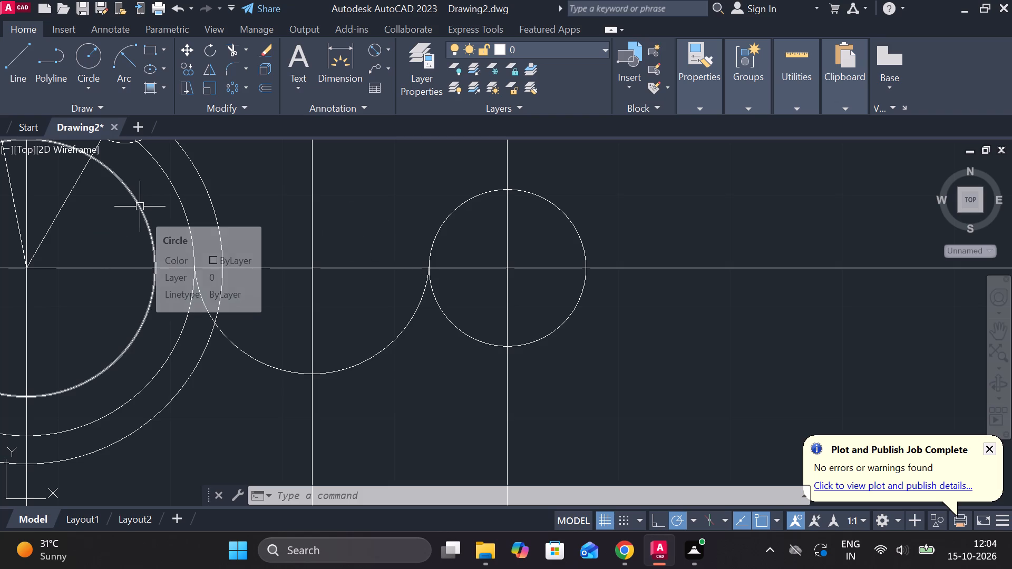
Draw a line about 27.75 units long at 30° up and to the right from the radius-7 circle's centre.
{"action": "scroll", "coordinate": [119, 225], "scroll_direction": "down", "scroll_amount": 2}
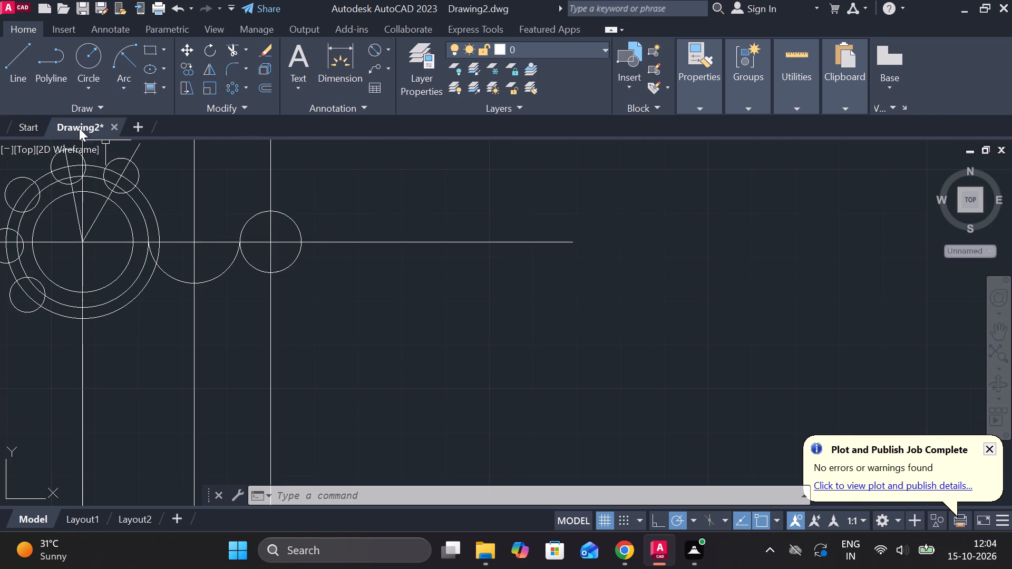
{"action": "left_click", "coordinate": [24, 70]}
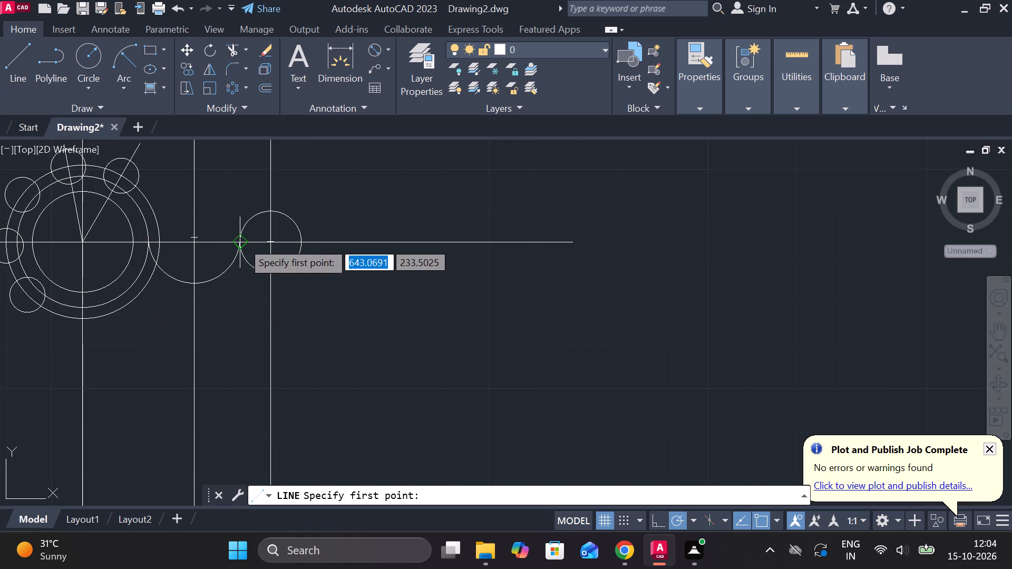
{"action": "left_click", "coordinate": [270, 245]}
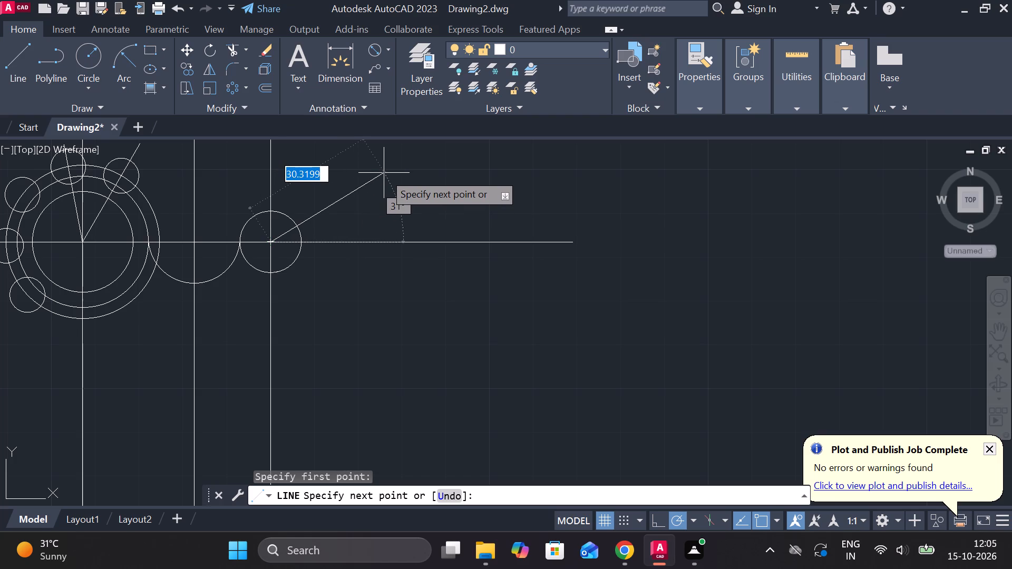
{"action": "scroll", "coordinate": [378, 178], "scroll_direction": "up", "scroll_amount": 1}
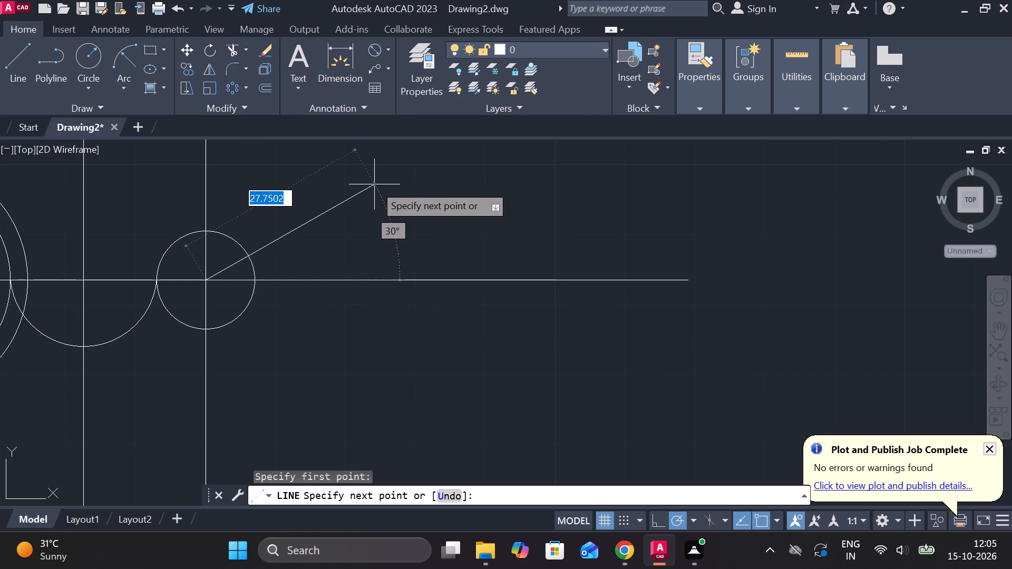
{"action": "left_click", "coordinate": [374, 184]}
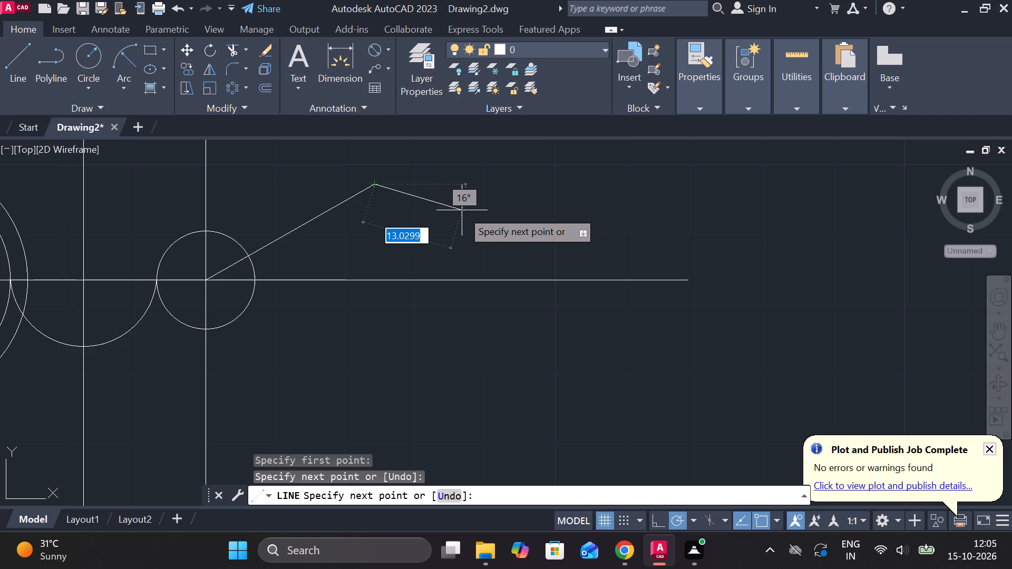
{"action": "key", "text": "Escape"}
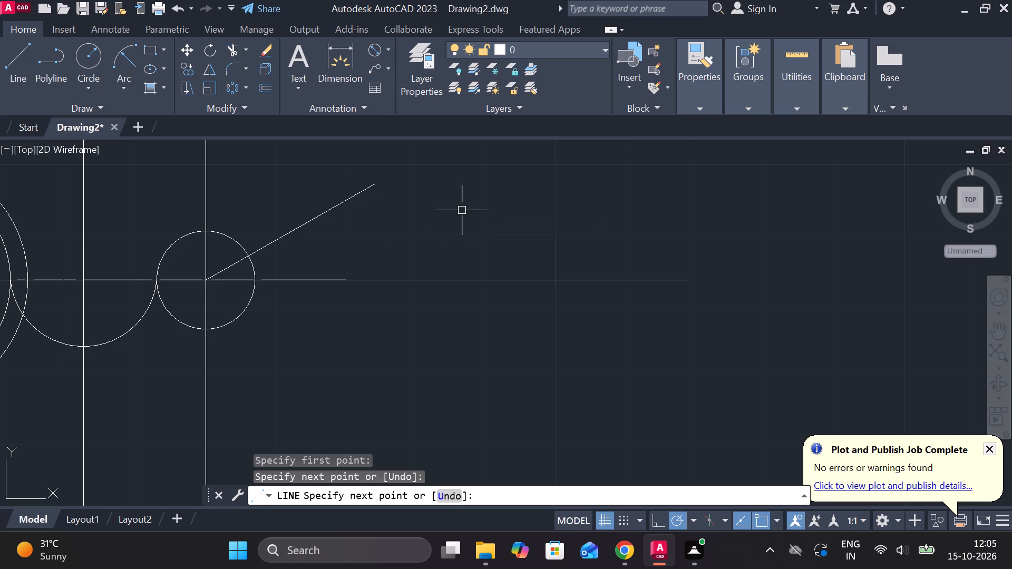
Extend the 30° line's lower end through the radius-7 circle to the bottom of the fillet arc.
{"action": "left_click", "coordinate": [299, 229]}
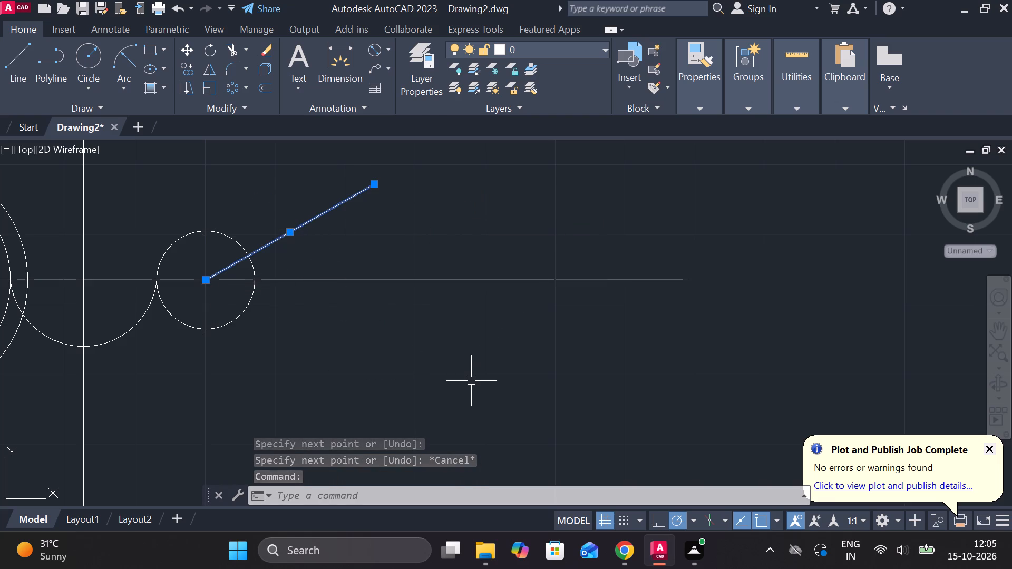
{"action": "key", "text": "Escape"}
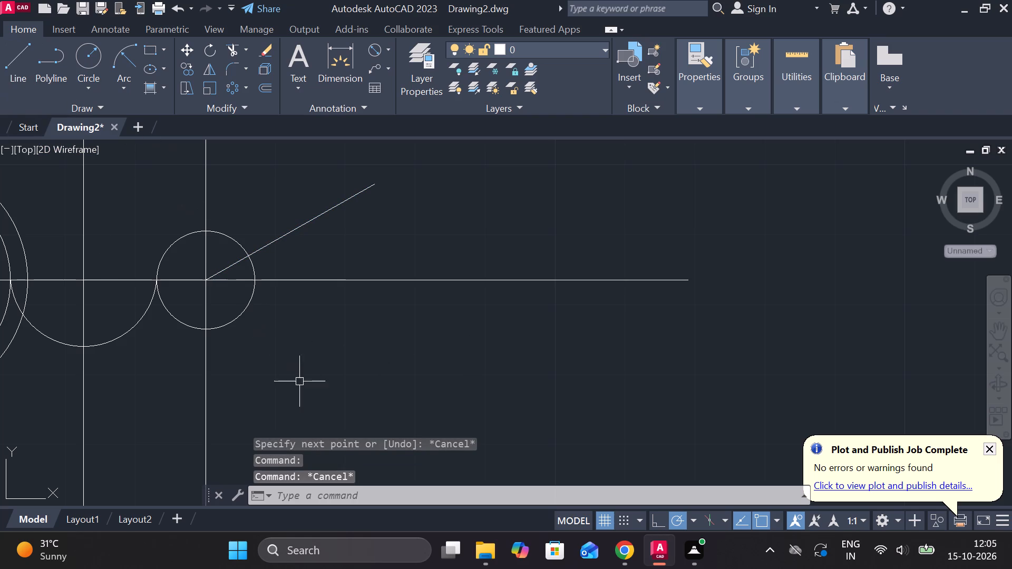
{"action": "type", "text": "EX"}
{"action": "key", "text": "Return"}
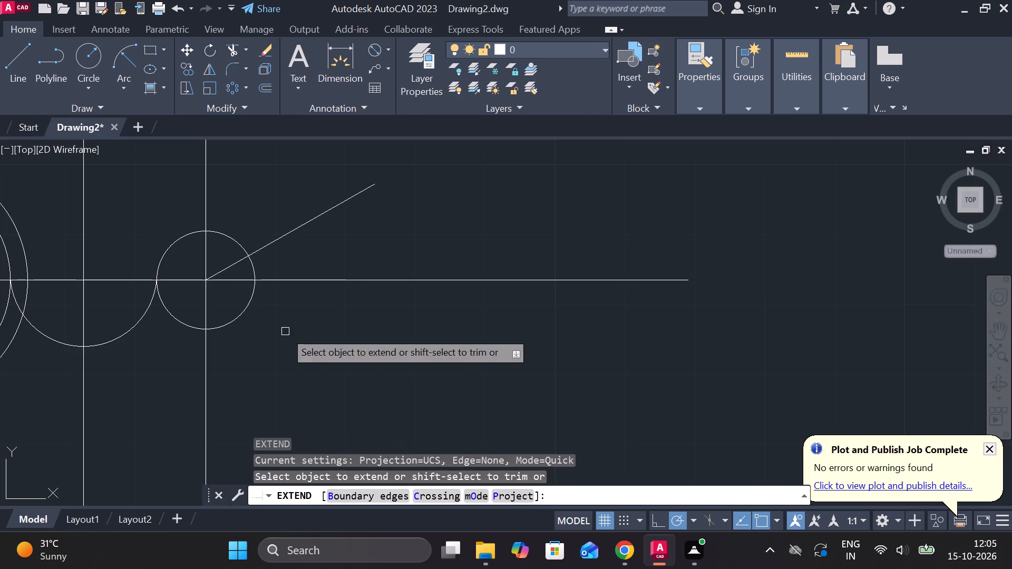
{"action": "left_click", "coordinate": [228, 266]}
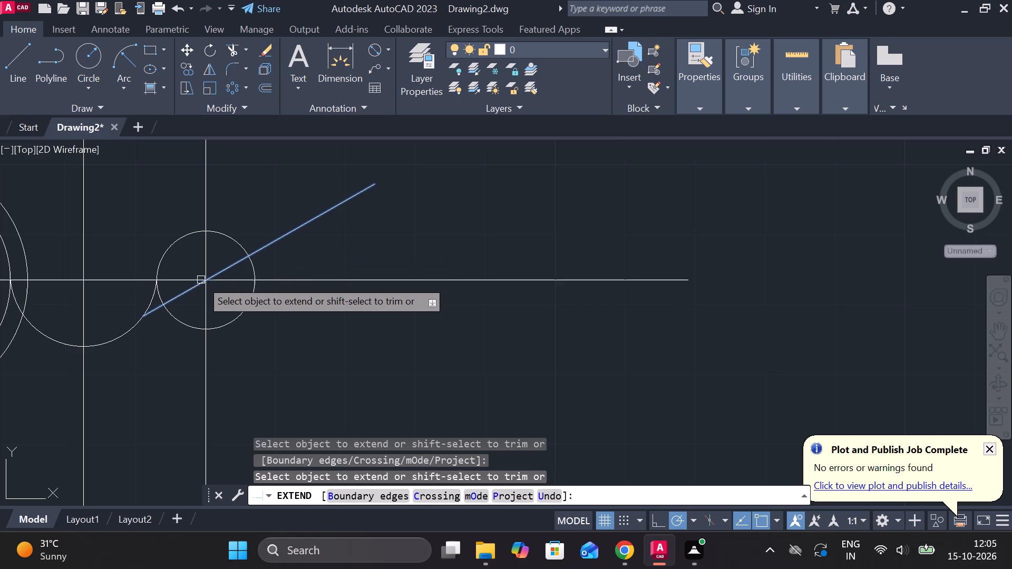
{"action": "left_click", "coordinate": [181, 293]}
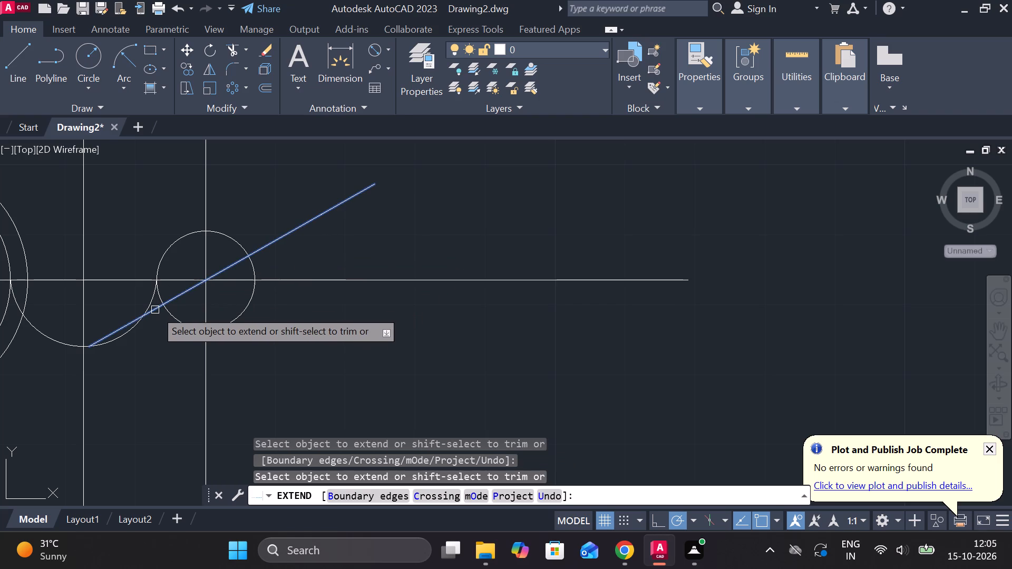
{"action": "left_click", "coordinate": [155, 310]}
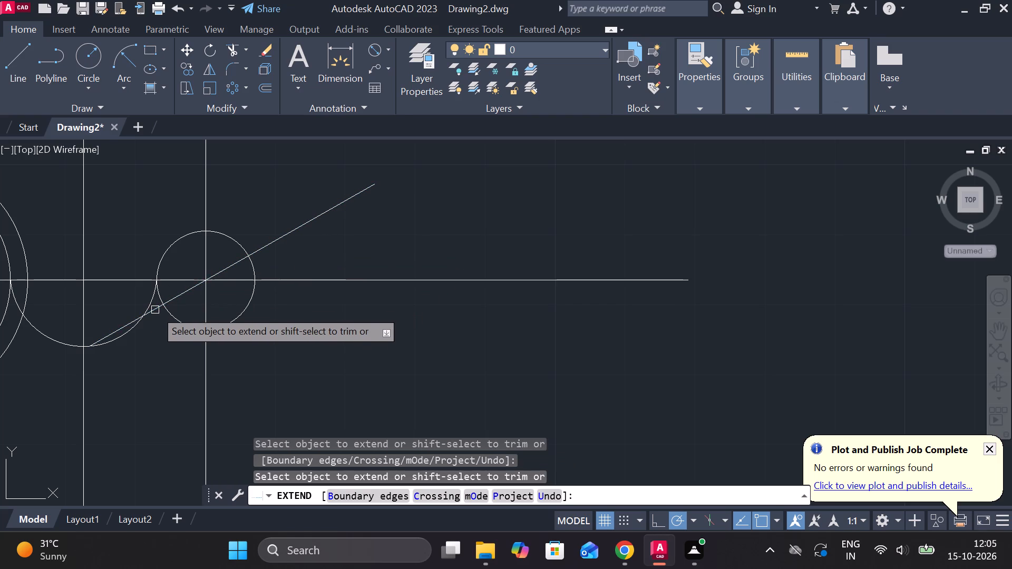
Extend the 30° line's lower end to the vertical line through the fillet arc's centre.
{"action": "left_click", "coordinate": [121, 329]}
{"action": "scroll", "coordinate": [113, 326], "scroll_direction": "up", "scroll_amount": 3}
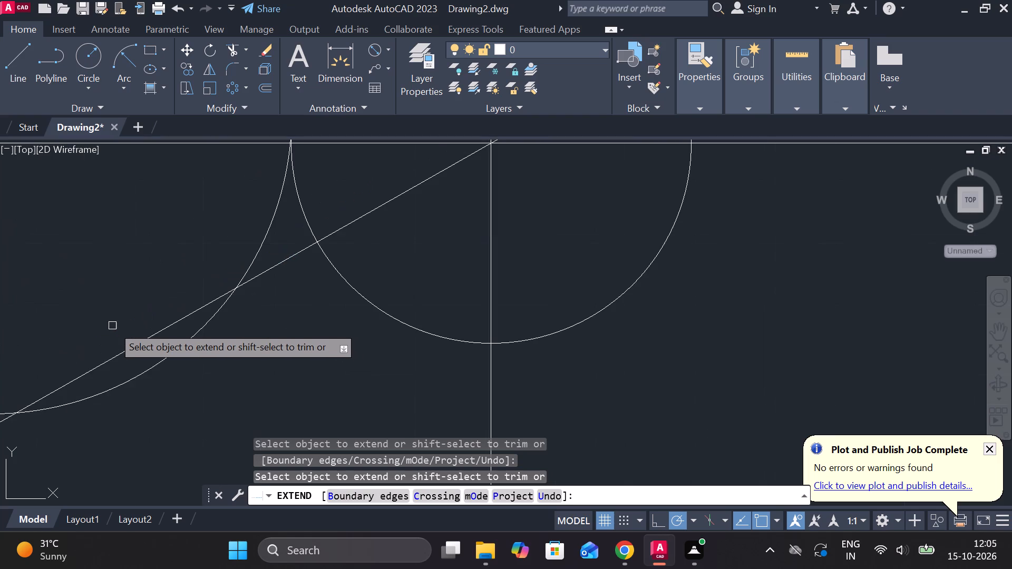
{"action": "scroll", "coordinate": [110, 326], "scroll_direction": "down", "scroll_amount": 2}
{"action": "scroll", "coordinate": [22, 346], "scroll_direction": "up", "scroll_amount": 2}
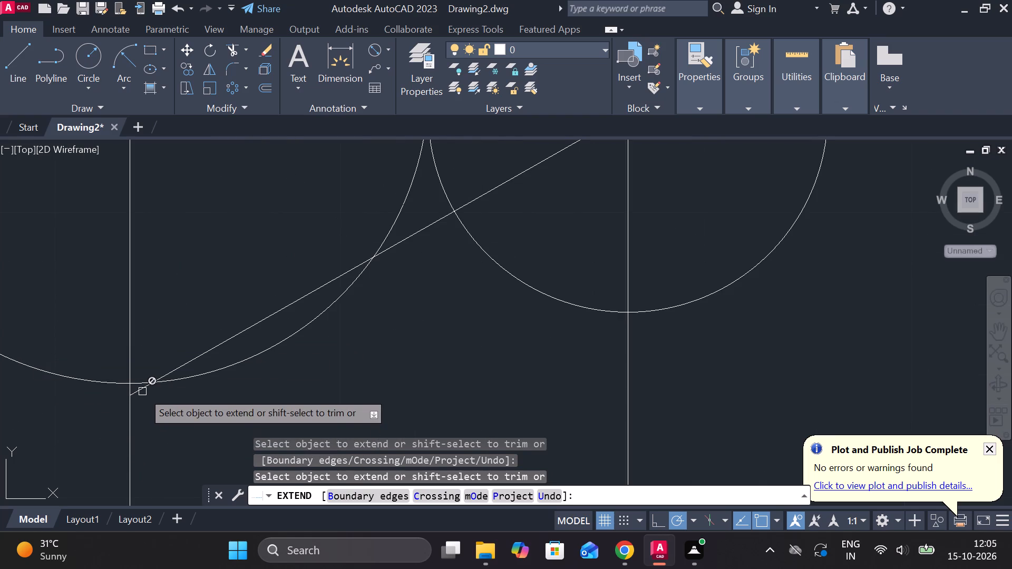
{"action": "scroll", "coordinate": [142, 391], "scroll_direction": "down", "scroll_amount": 3}
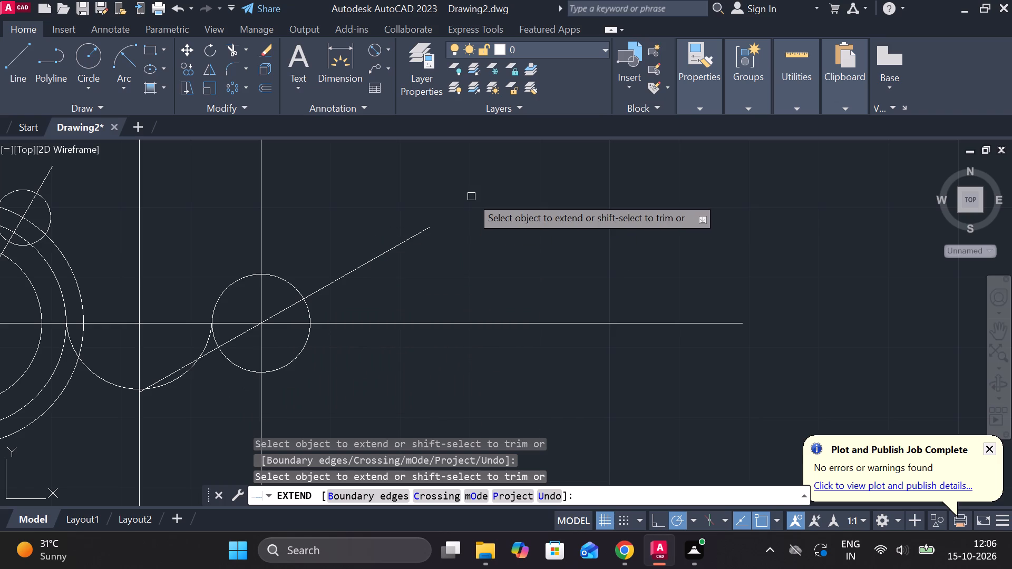
{"action": "key", "text": "Escape"}
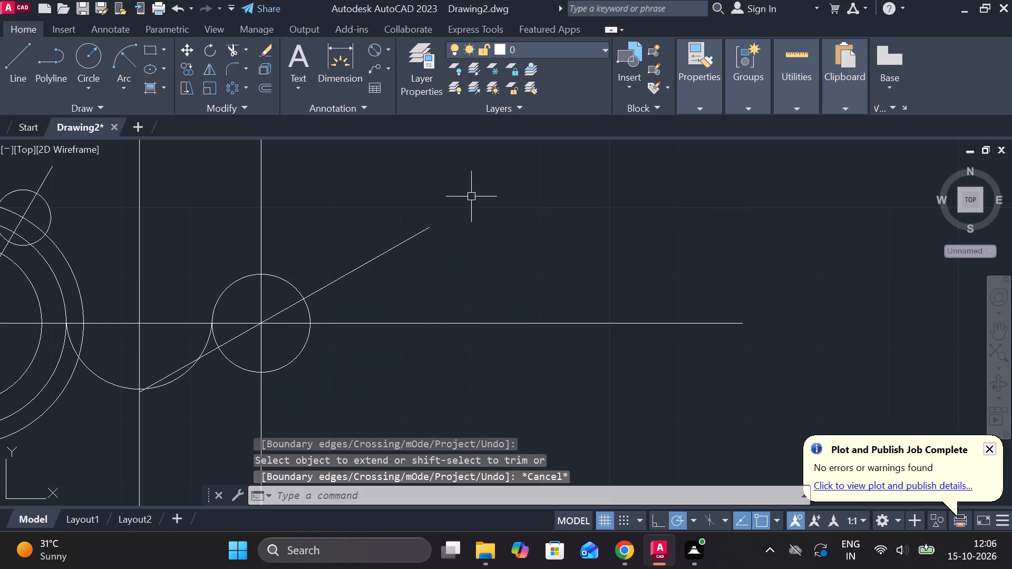
Copy the 30° line 3.5 units down and to the right at 315°, starting from the radius-7 circle's centre.
{"action": "left_click", "coordinate": [359, 266]}
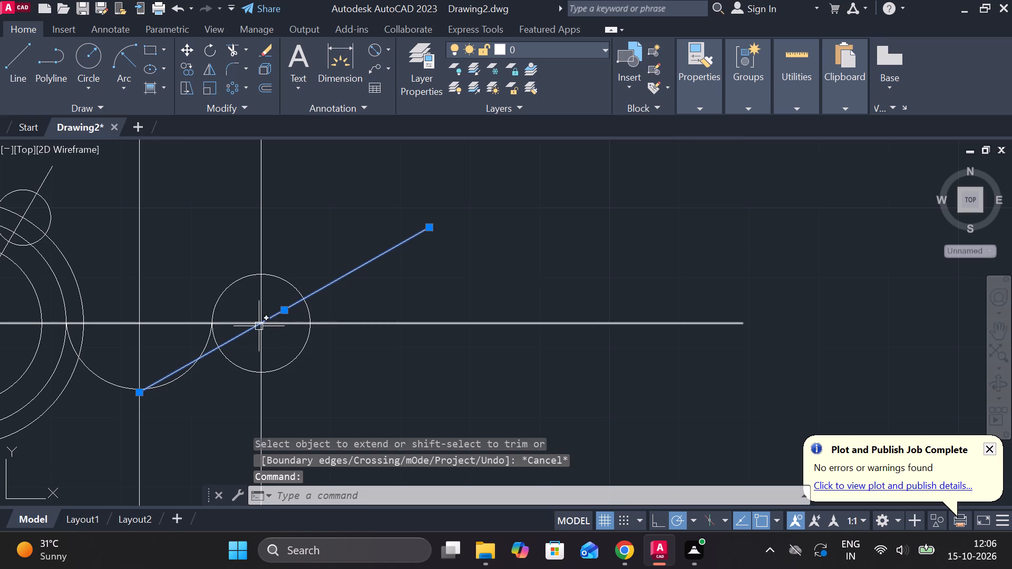
{"action": "left_click", "coordinate": [187, 70]}
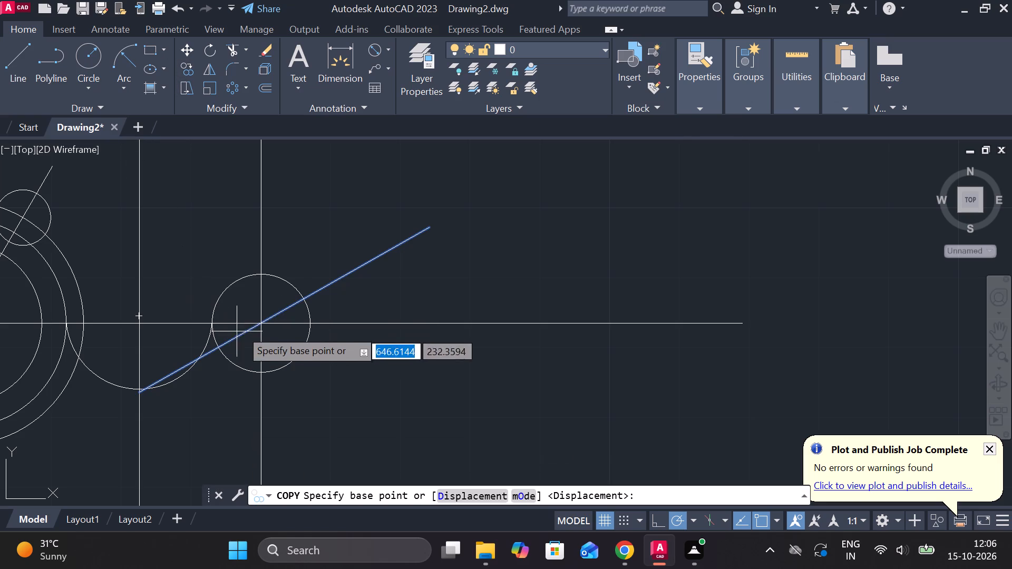
{"action": "left_click", "coordinate": [264, 325]}
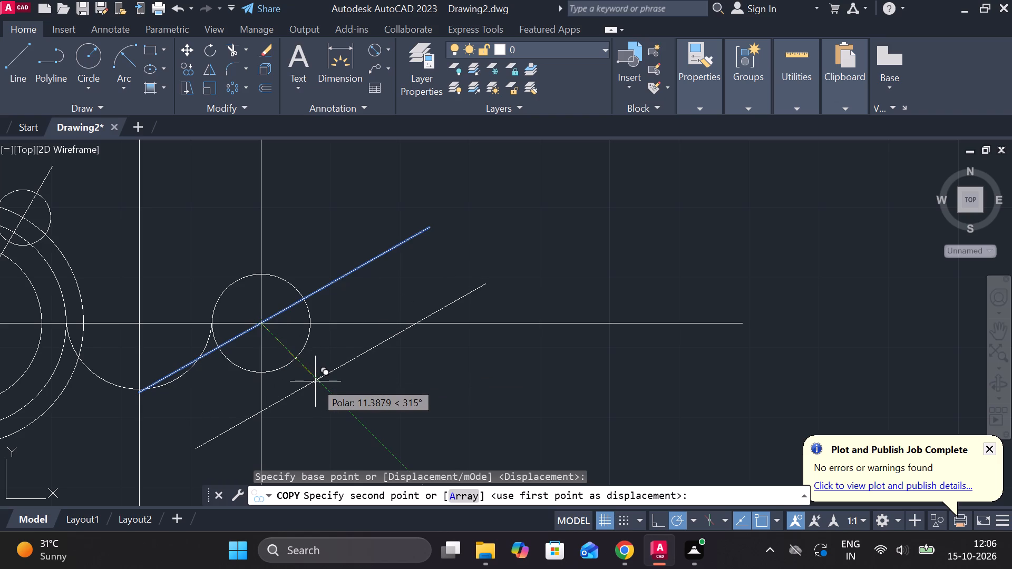
{"action": "key", "text": "3"}
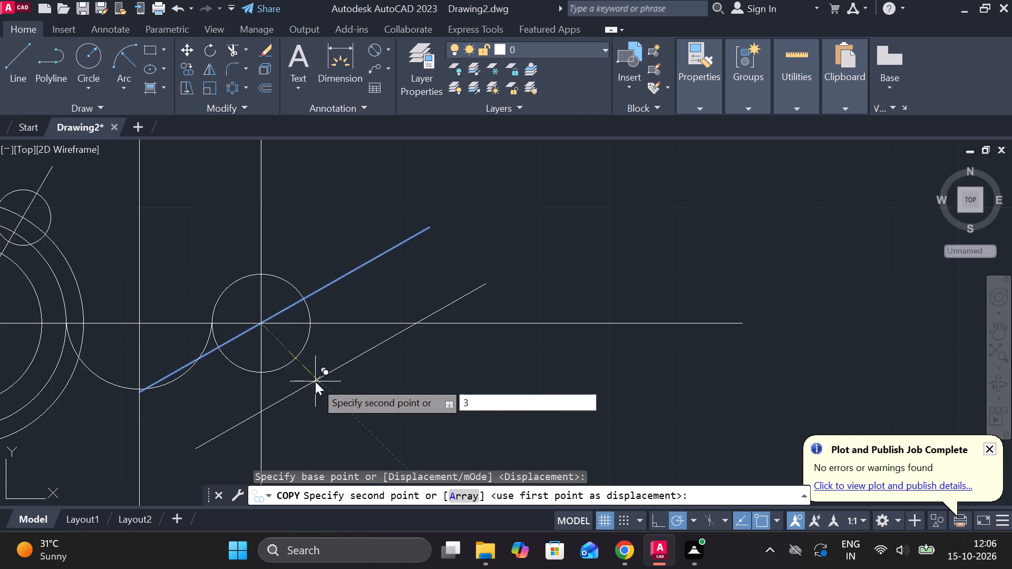
{"action": "key", "text": "period"}
{"action": "key", "text": "5"}
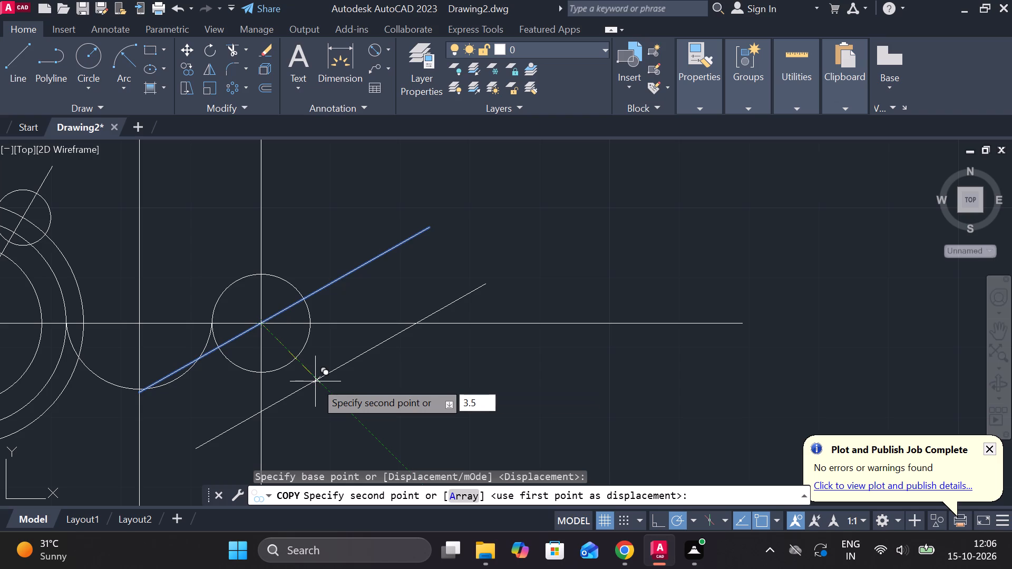
{"action": "key", "text": "Return"}
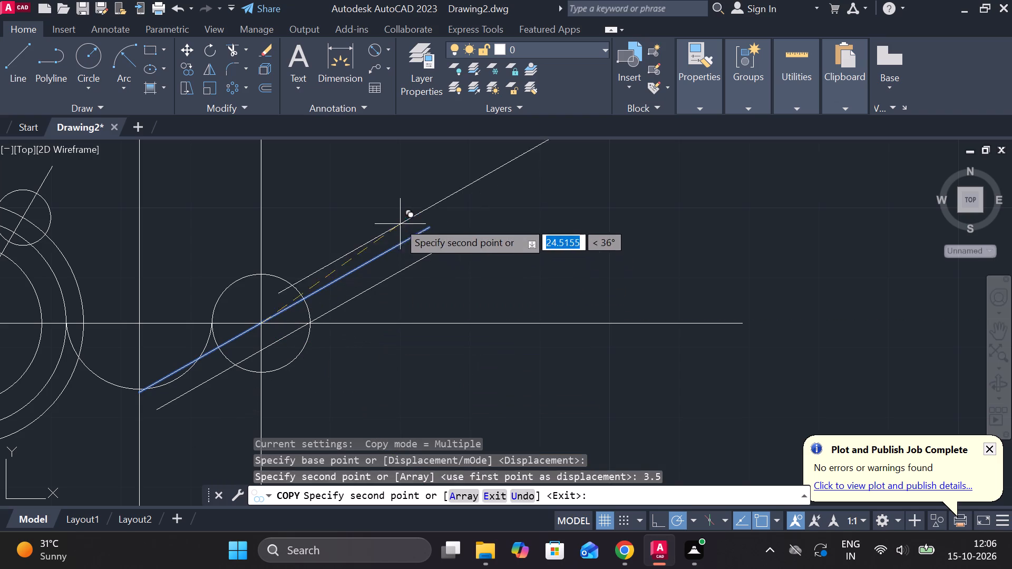
{"action": "key", "text": "Escape"}
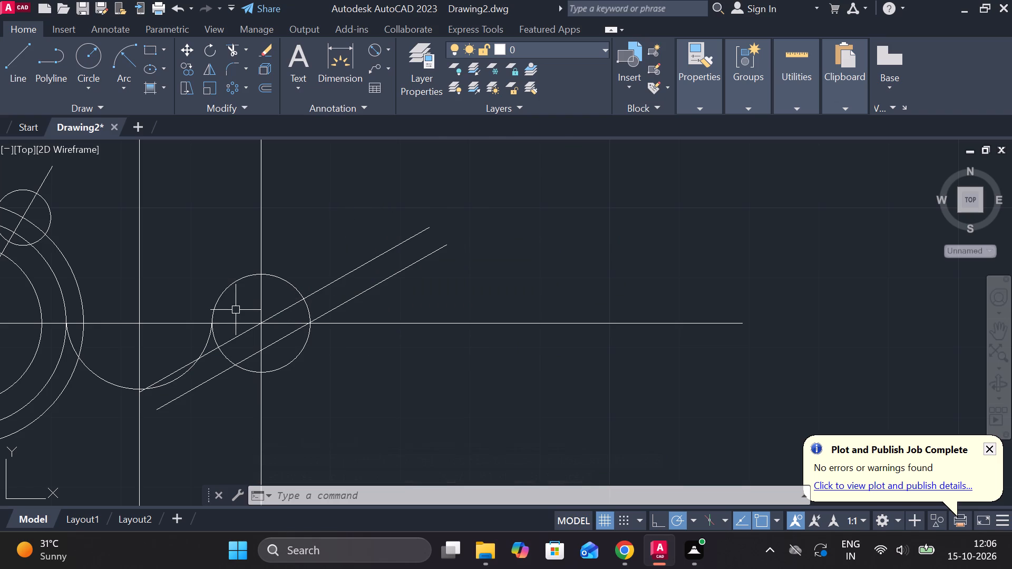
Copy the lower 30° line another 5.7 units down and to the right at 315°.
{"action": "left_click", "coordinate": [202, 385]}
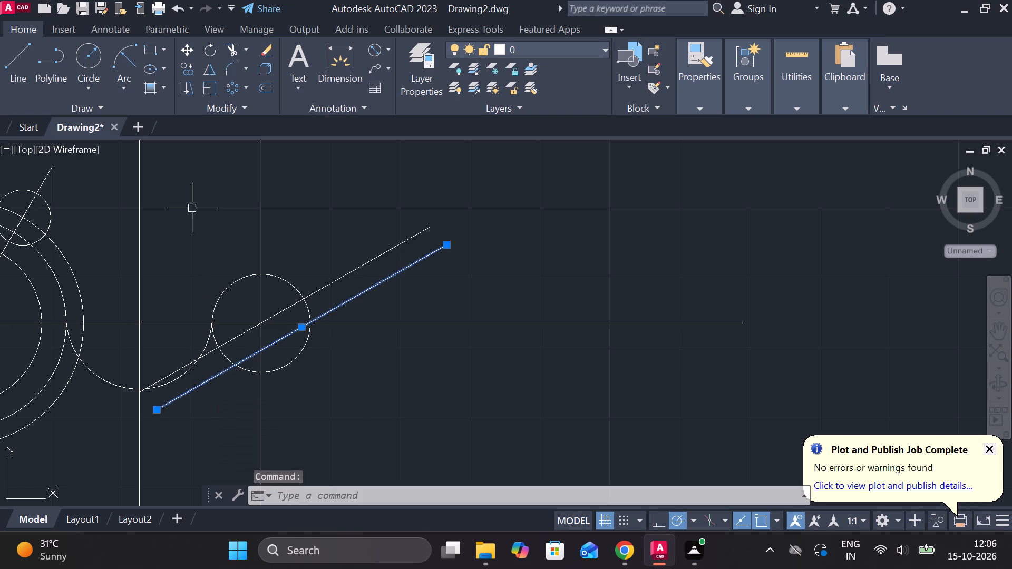
{"action": "left_click", "coordinate": [187, 72]}
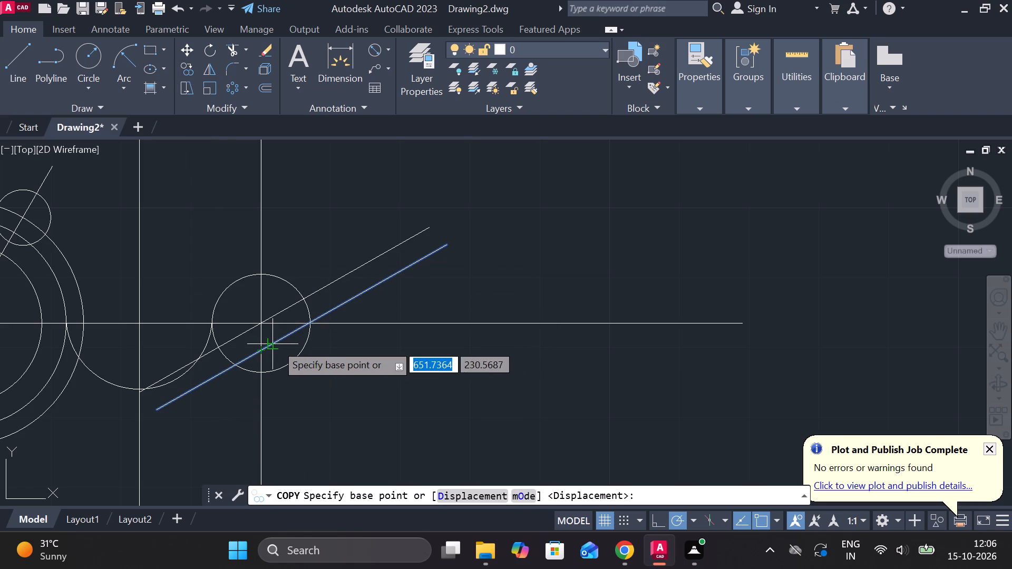
{"action": "left_click", "coordinate": [215, 376]}
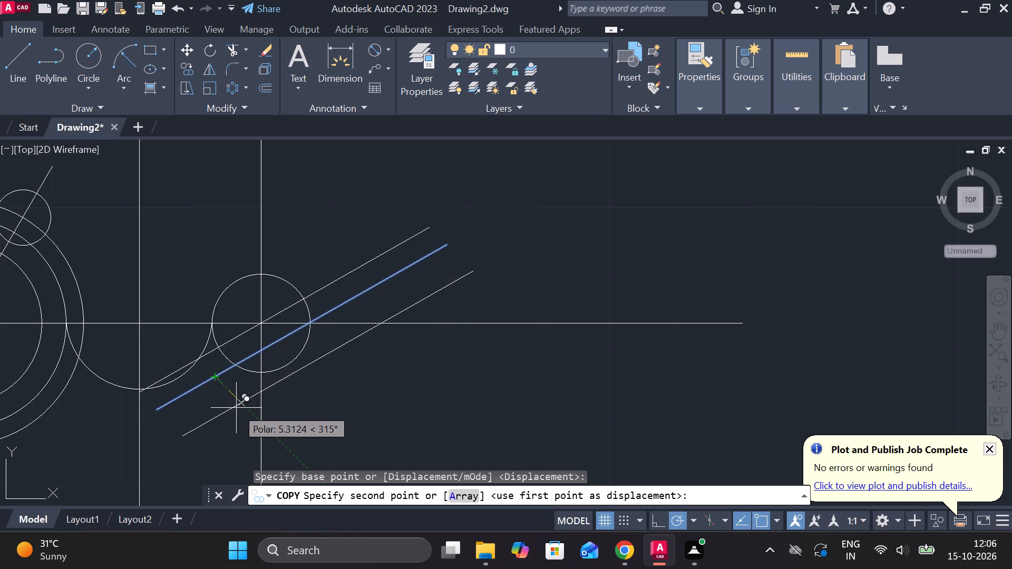
{"action": "key", "text": "5"}
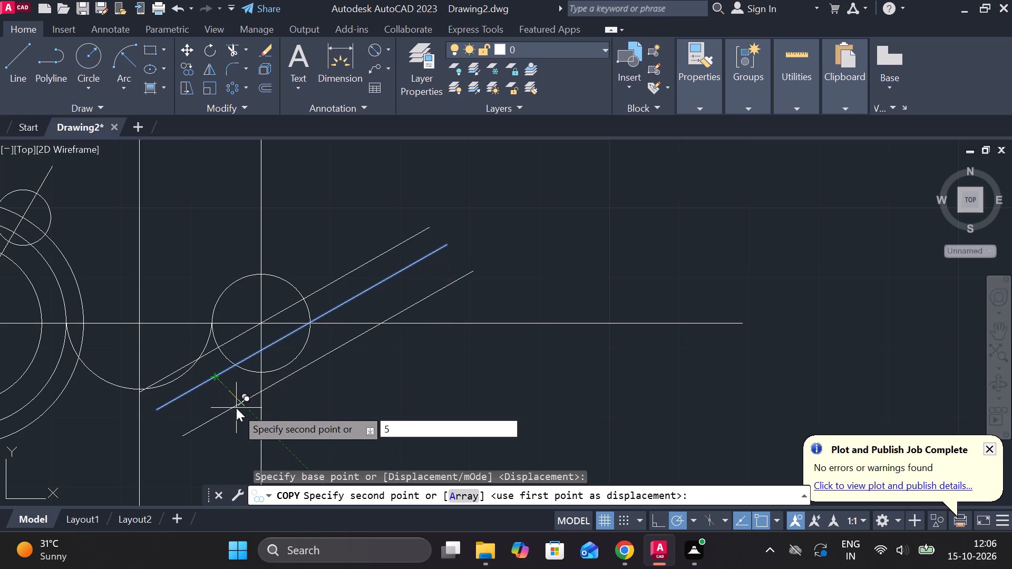
{"action": "key", "text": "period"}
{"action": "key", "text": "7"}
{"action": "key", "text": "Return"}
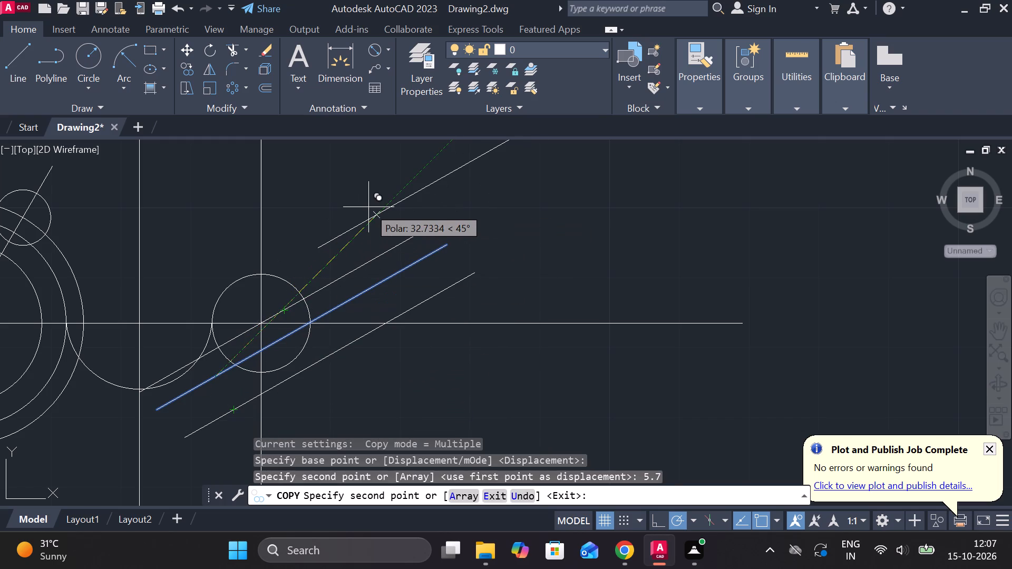
{"action": "key", "text": "Escape"}
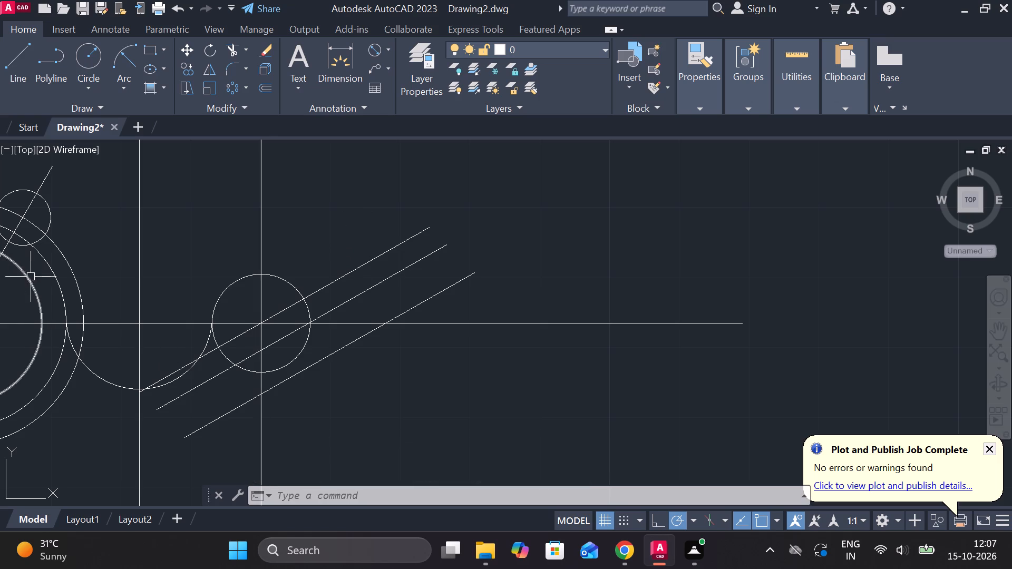
Copy the horizontal centre line 7.2 units straight down from the radius-7 circle's centre.
{"action": "left_click", "coordinate": [474, 323]}
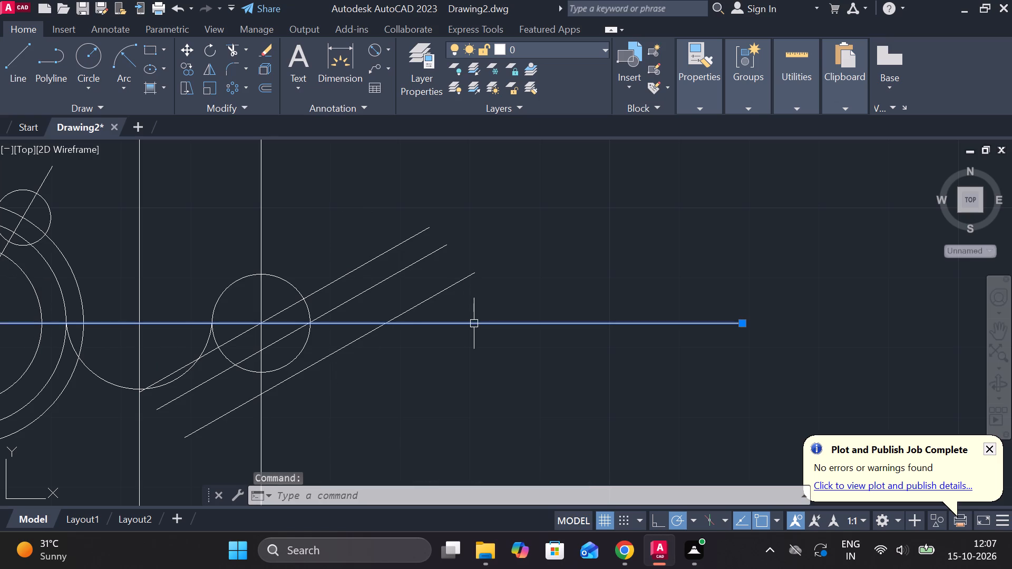
{"action": "left_click", "coordinate": [188, 72]}
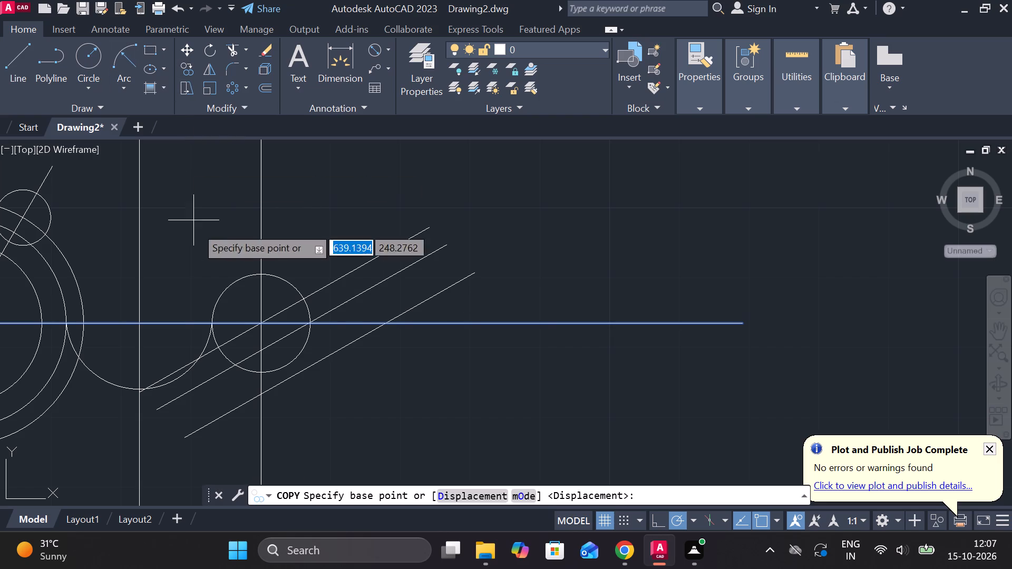
{"action": "left_click", "coordinate": [265, 323]}
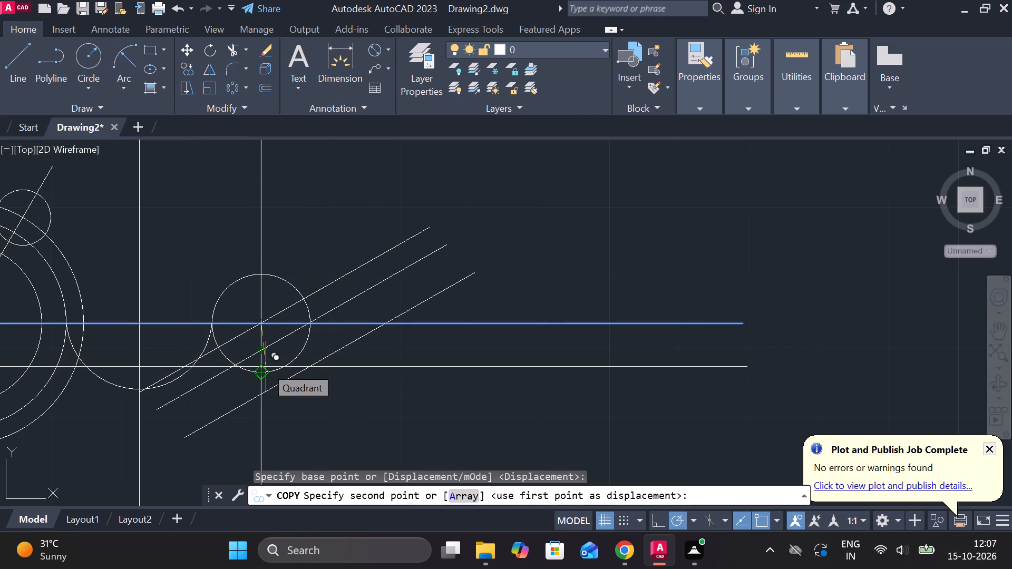
{"action": "key", "text": "2"}
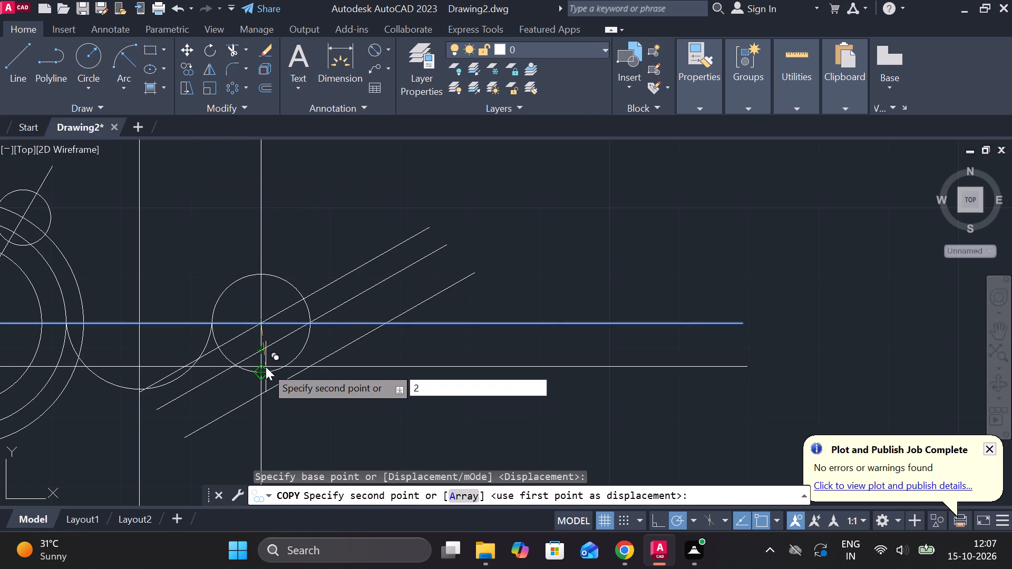
{"action": "key", "text": "BackSpace"}
{"action": "key", "text": "7"}
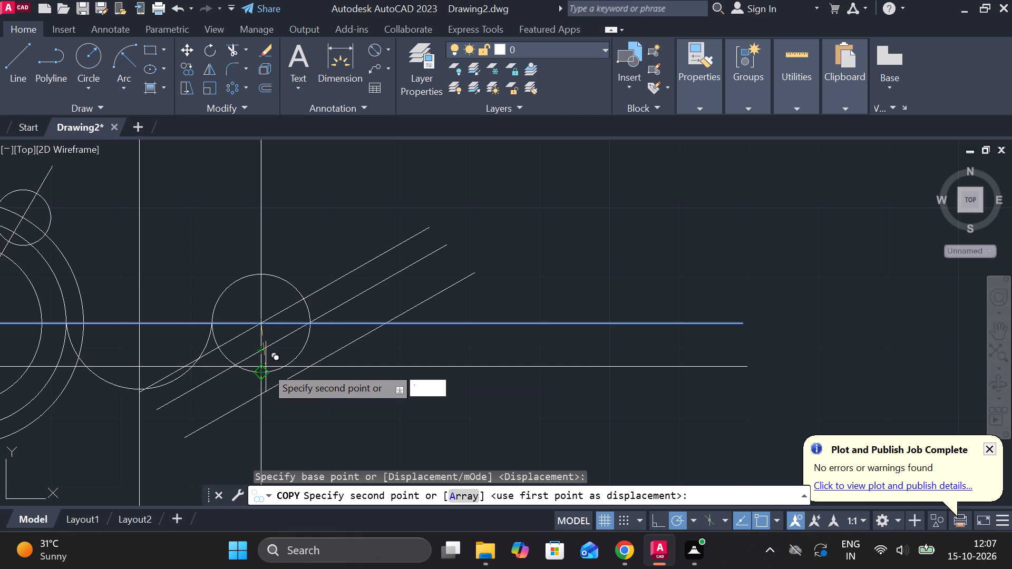
{"action": "key", "text": "period"}
{"action": "key", "text": "2"}
{"action": "key", "text": "Return"}
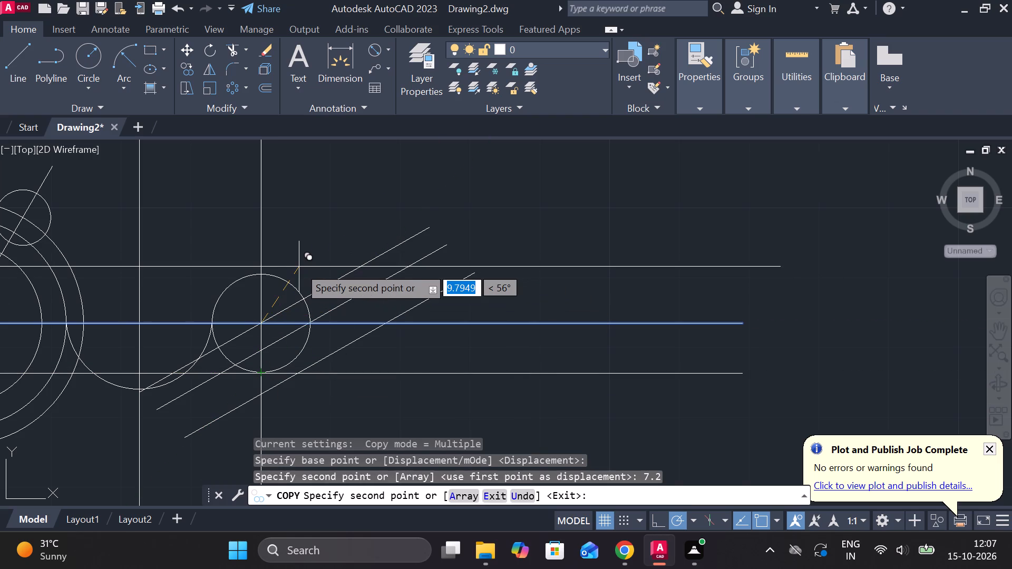
{"action": "key", "text": "Escape"}
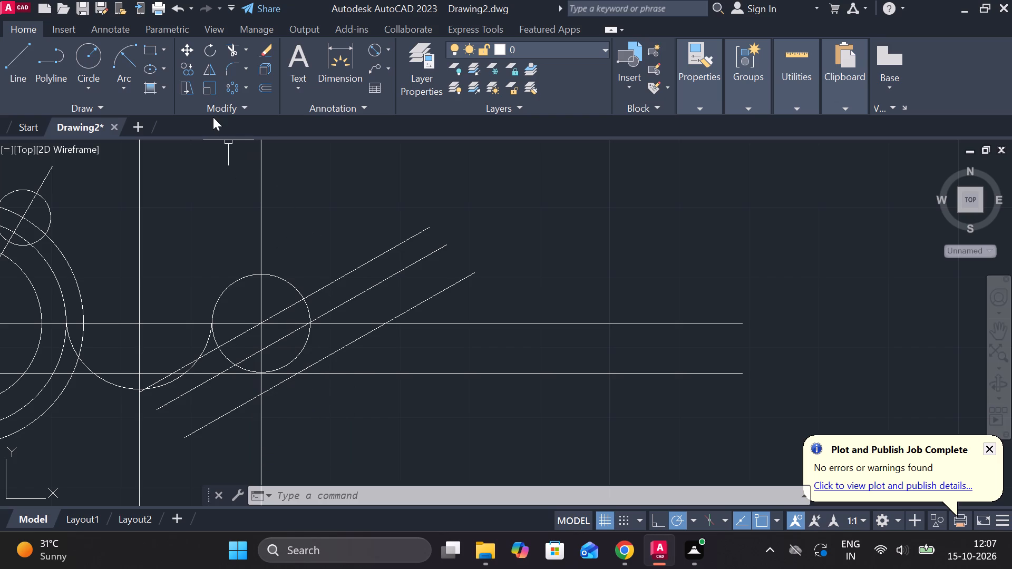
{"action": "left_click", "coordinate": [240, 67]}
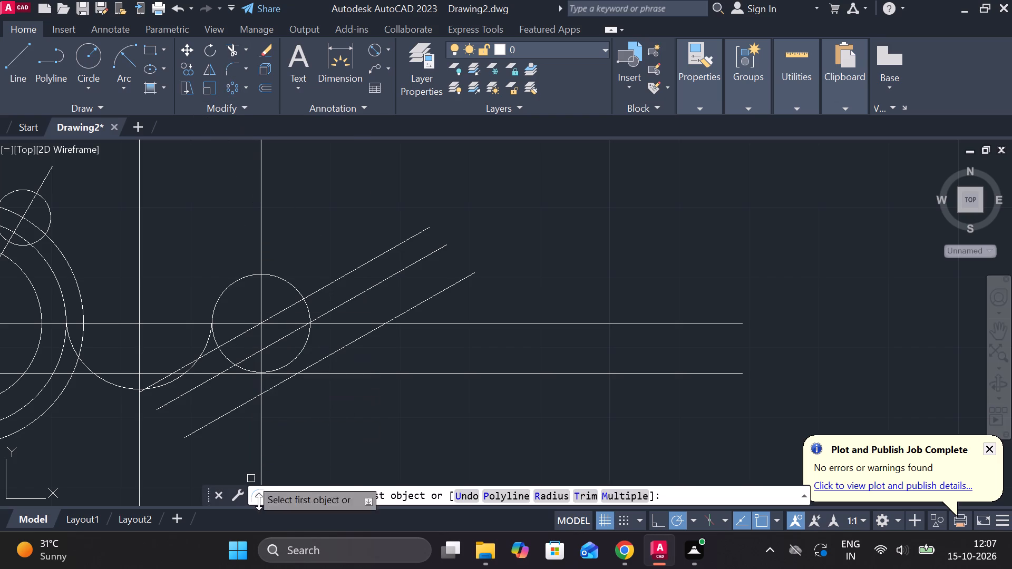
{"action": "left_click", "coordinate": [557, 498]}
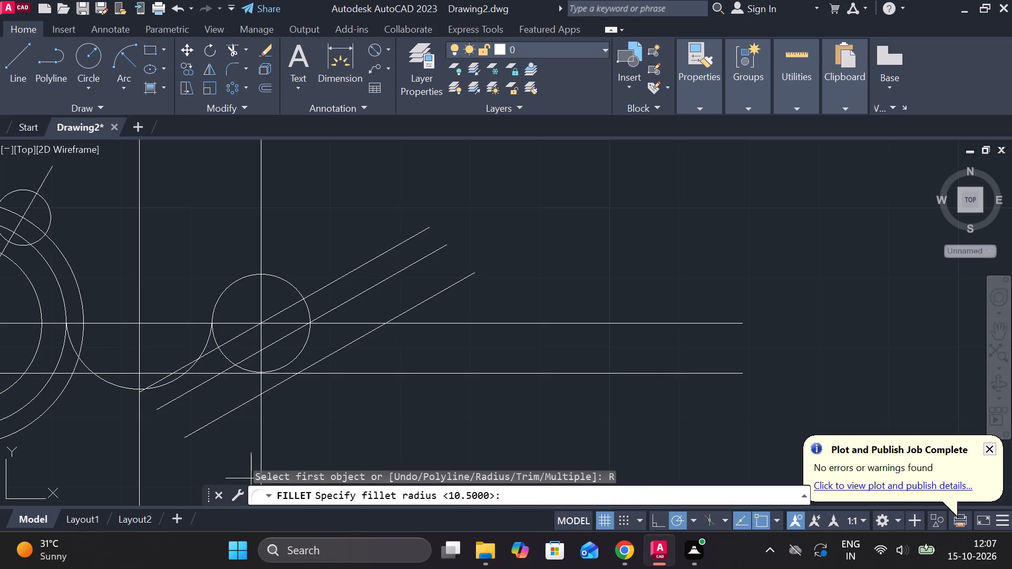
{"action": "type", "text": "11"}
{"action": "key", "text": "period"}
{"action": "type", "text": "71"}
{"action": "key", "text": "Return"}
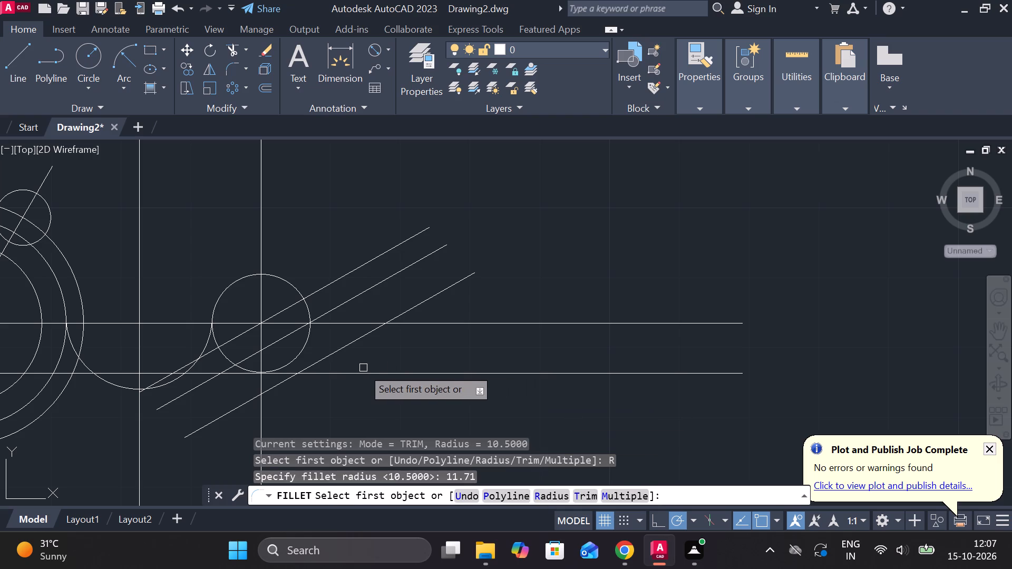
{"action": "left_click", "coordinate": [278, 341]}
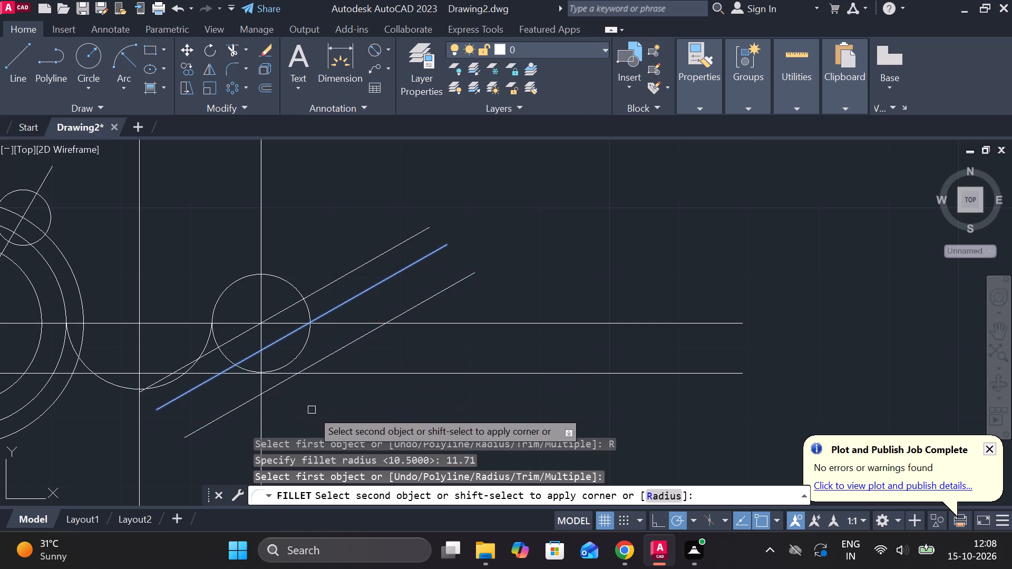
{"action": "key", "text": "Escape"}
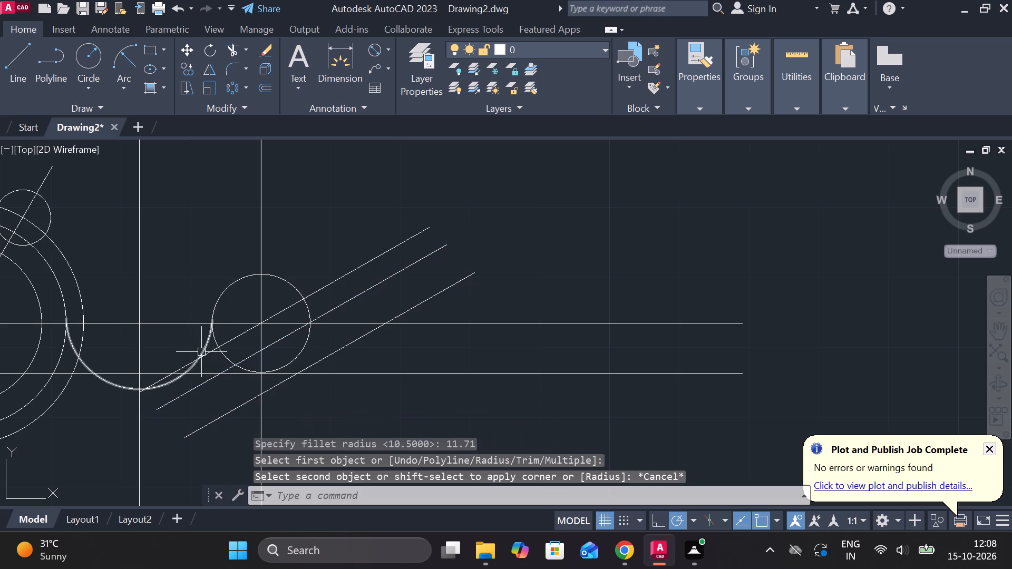
Trim the lower ends of the two copied 30° lines back to the vertical line through the radius-7 circle's centre.
{"action": "left_click", "coordinate": [233, 46]}
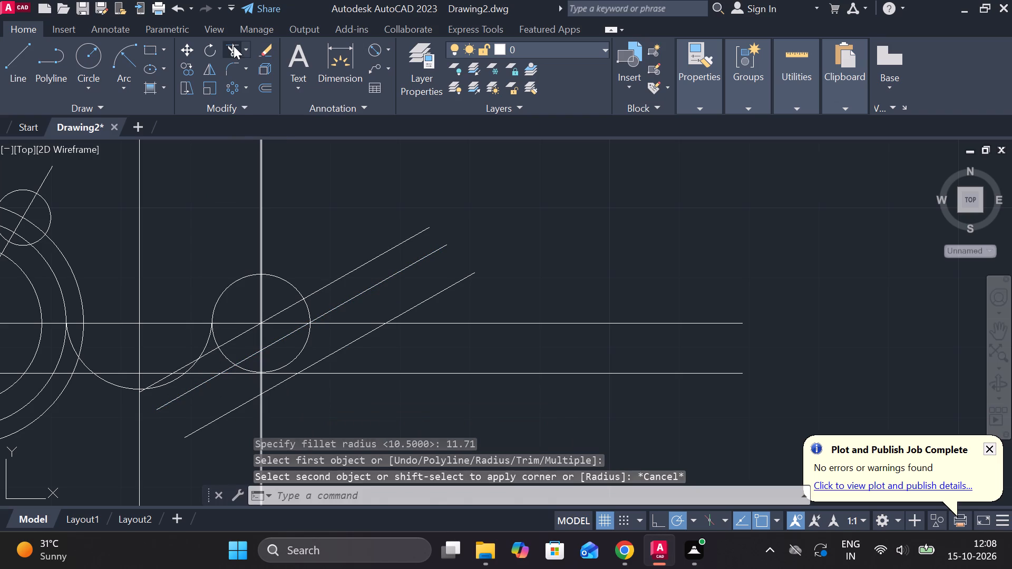
{"action": "left_click", "coordinate": [173, 400]}
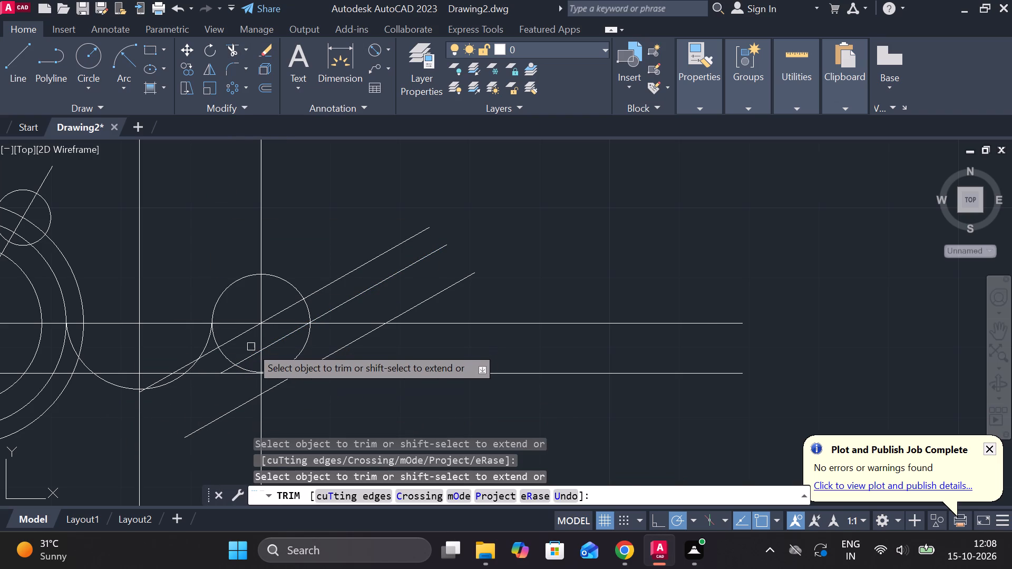
{"action": "scroll", "coordinate": [251, 347], "scroll_direction": "up", "scroll_amount": 2}
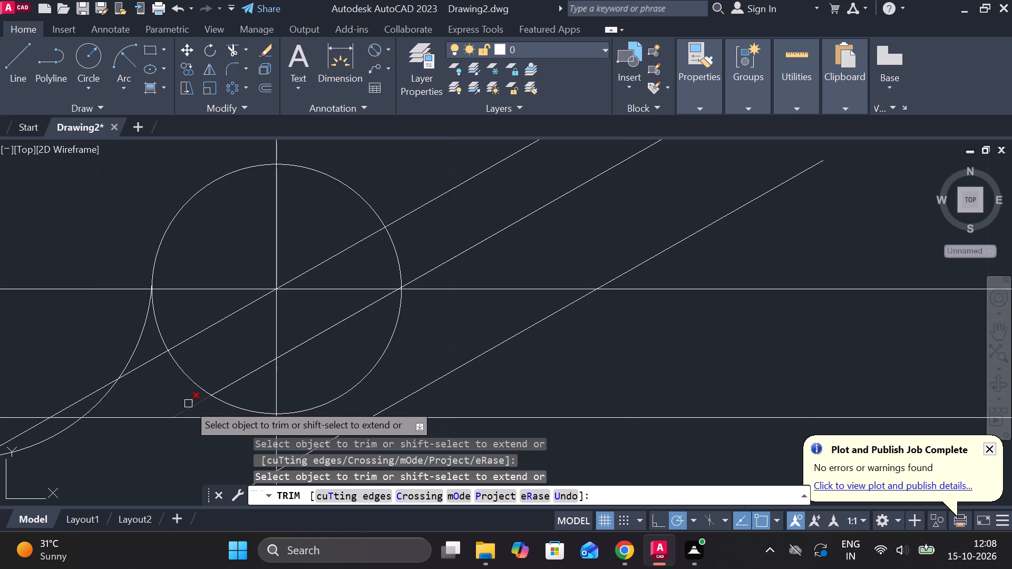
{"action": "left_click", "coordinate": [194, 405]}
{"action": "left_click", "coordinate": [248, 375]}
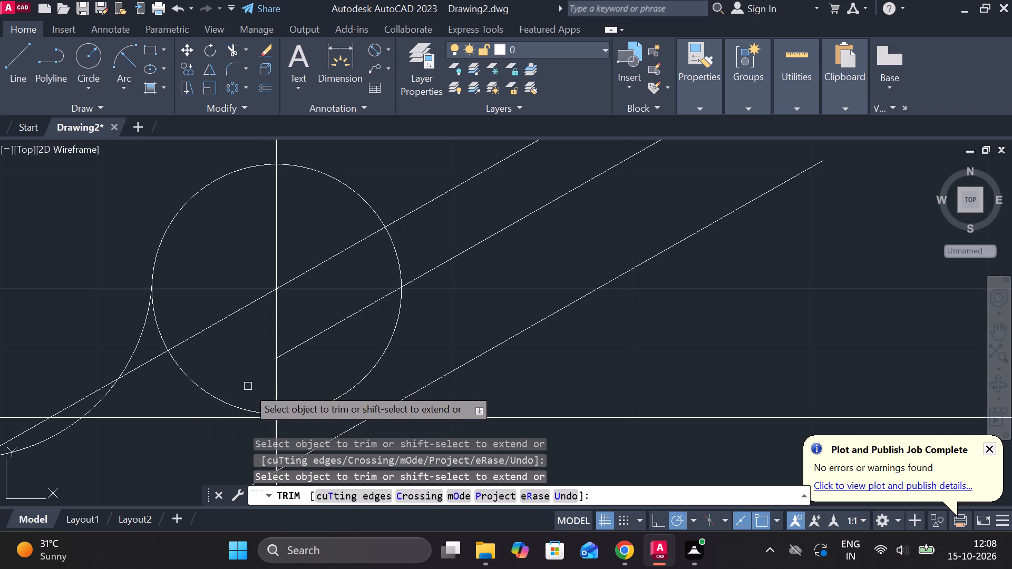
{"action": "scroll", "coordinate": [270, 364], "scroll_direction": "down", "scroll_amount": 2}
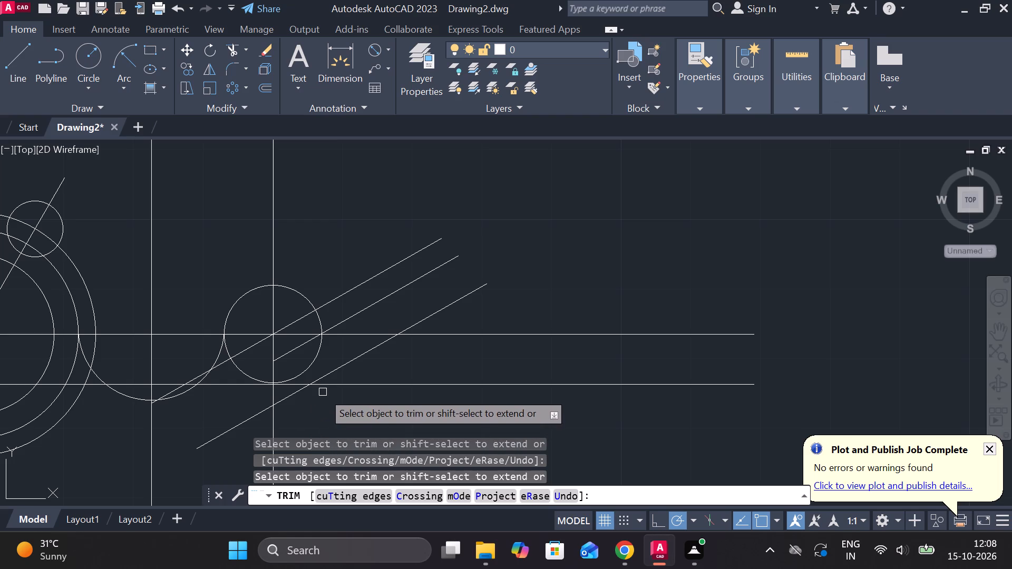
{"action": "left_click", "coordinate": [241, 424]}
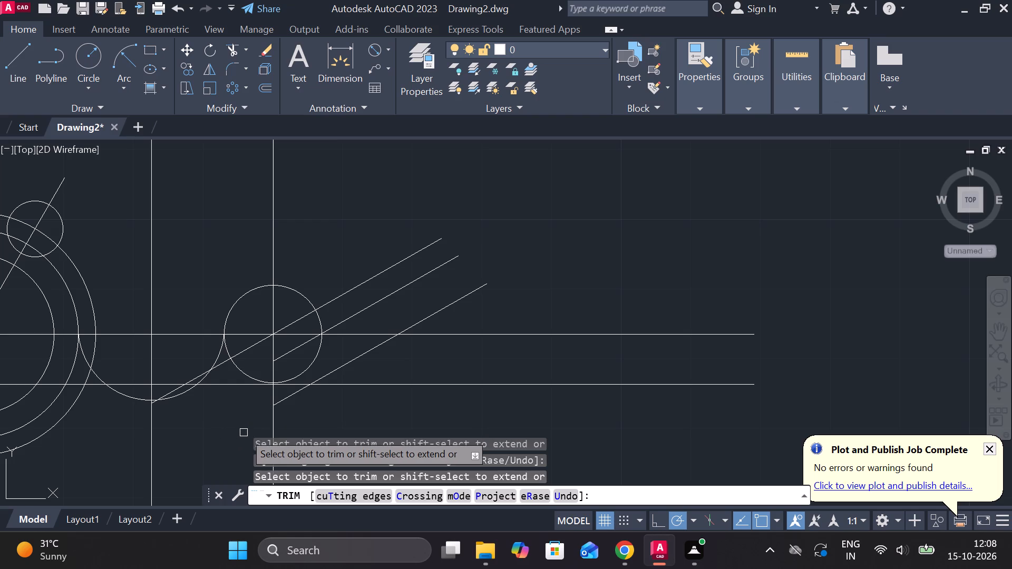
Fillet the two copied 30° lines together at their lower ends with a rounded end arc.
{"action": "left_click", "coordinate": [236, 65]}
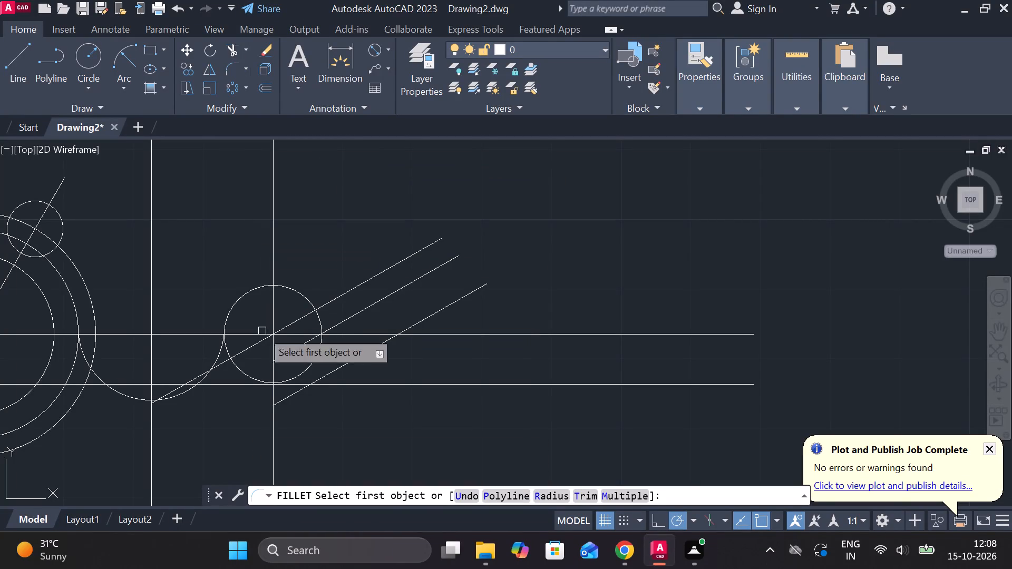
{"action": "left_click", "coordinate": [291, 355]}
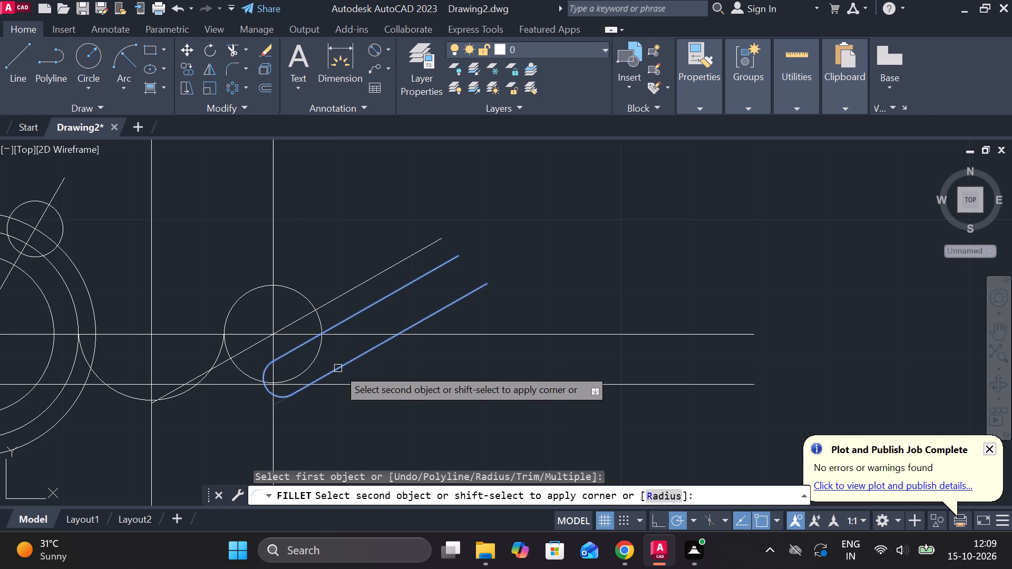
{"action": "left_click", "coordinate": [338, 368]}
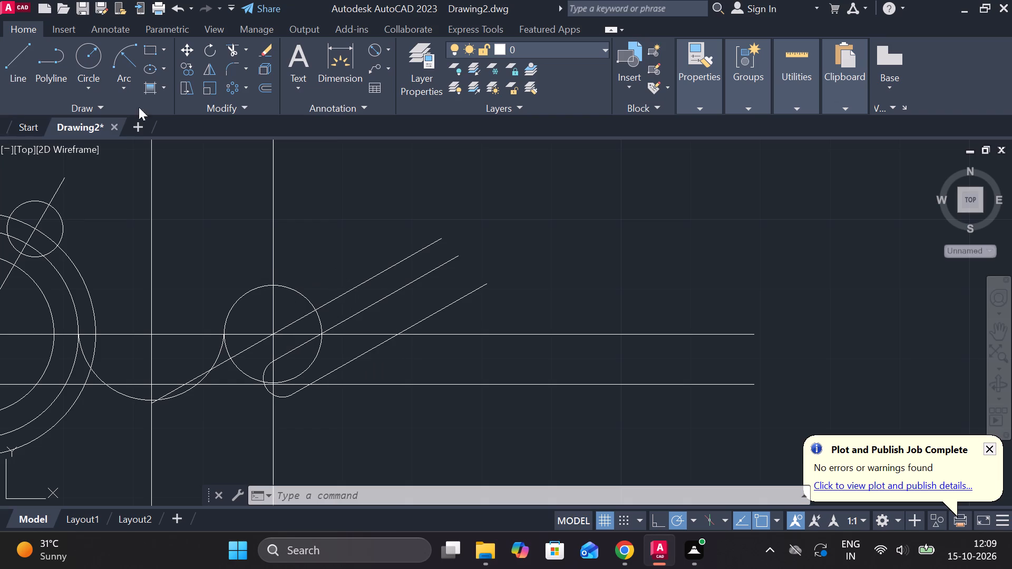
Trim away the lower half of the radius-7 circle, including the short remnant inside the rounded end of the 30° lines.
{"action": "left_click", "coordinate": [236, 52]}
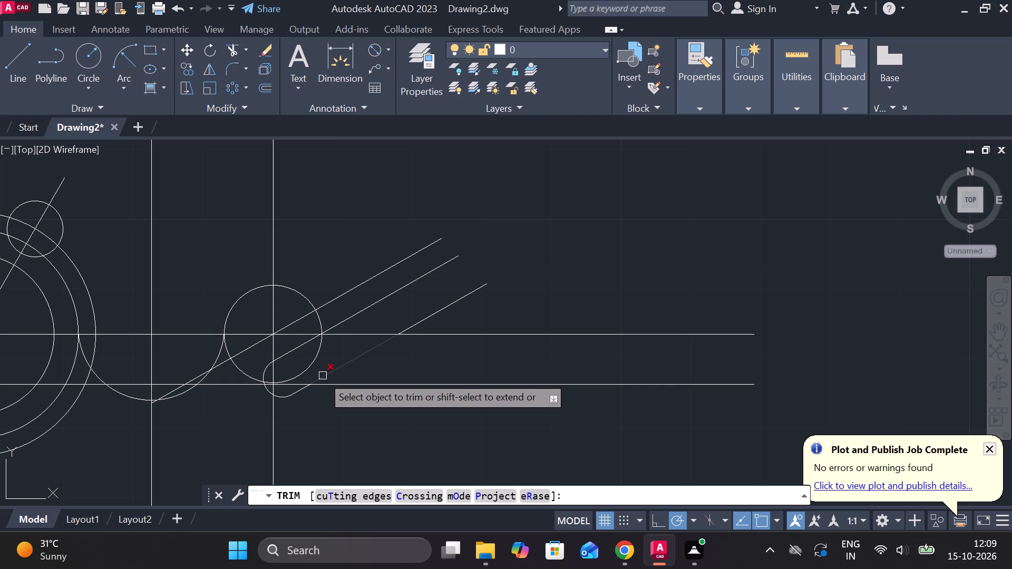
{"action": "left_click", "coordinate": [317, 360]}
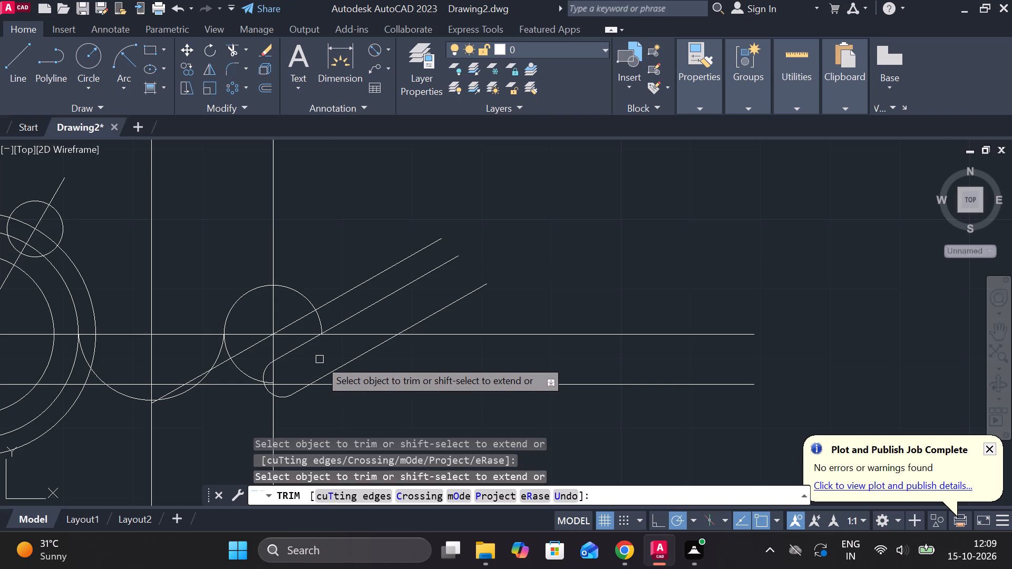
{"action": "scroll", "coordinate": [319, 359], "scroll_direction": "down", "scroll_amount": 1}
{"action": "scroll", "coordinate": [264, 367], "scroll_direction": "up", "scroll_amount": 3}
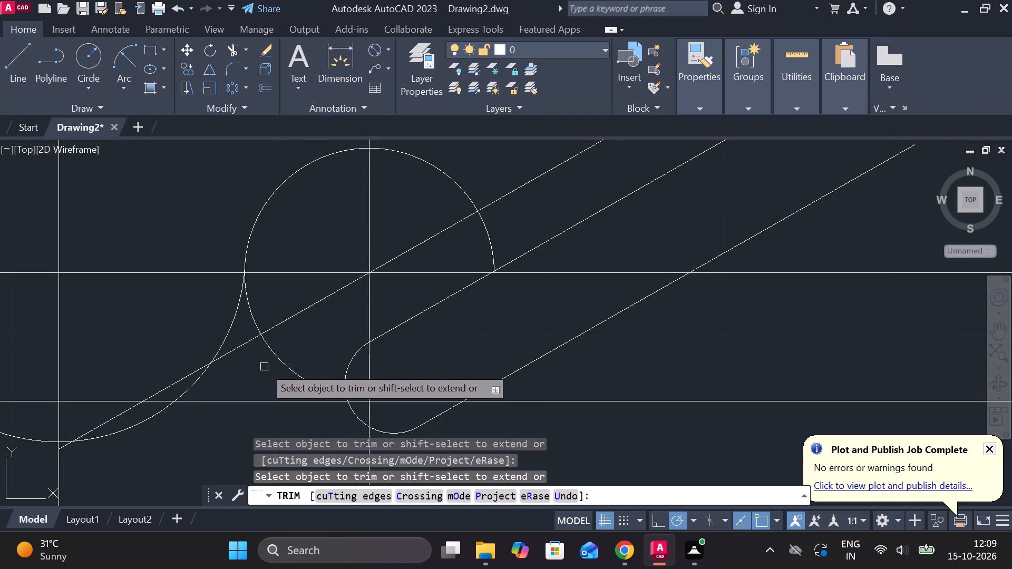
{"action": "left_click", "coordinate": [301, 374]}
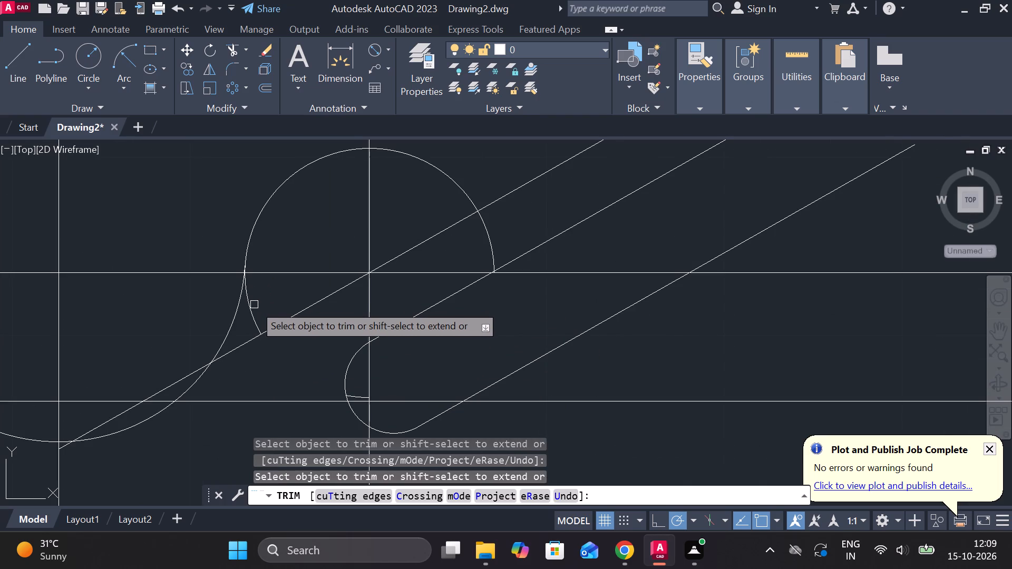
{"action": "left_click", "coordinate": [253, 308]}
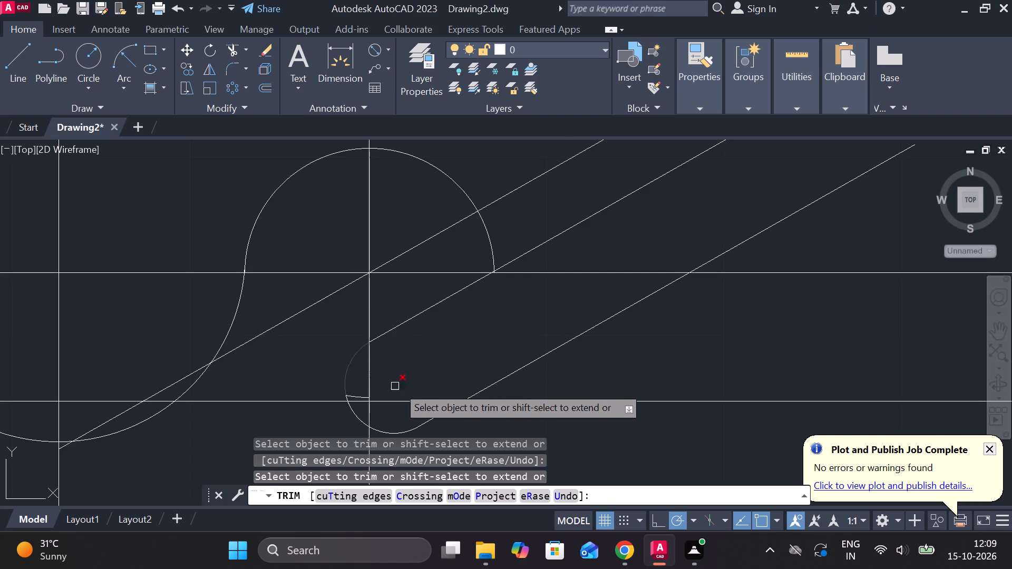
{"action": "scroll", "coordinate": [413, 376], "scroll_direction": "up", "scroll_amount": 2}
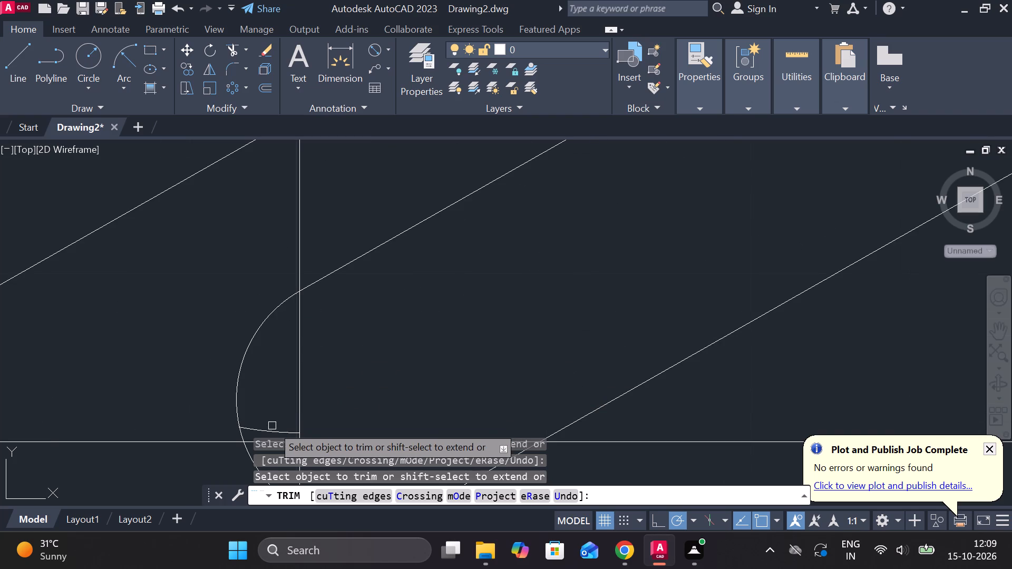
{"action": "left_click", "coordinate": [272, 429]}
{"action": "scroll", "coordinate": [353, 359], "scroll_direction": "down", "scroll_amount": 2}
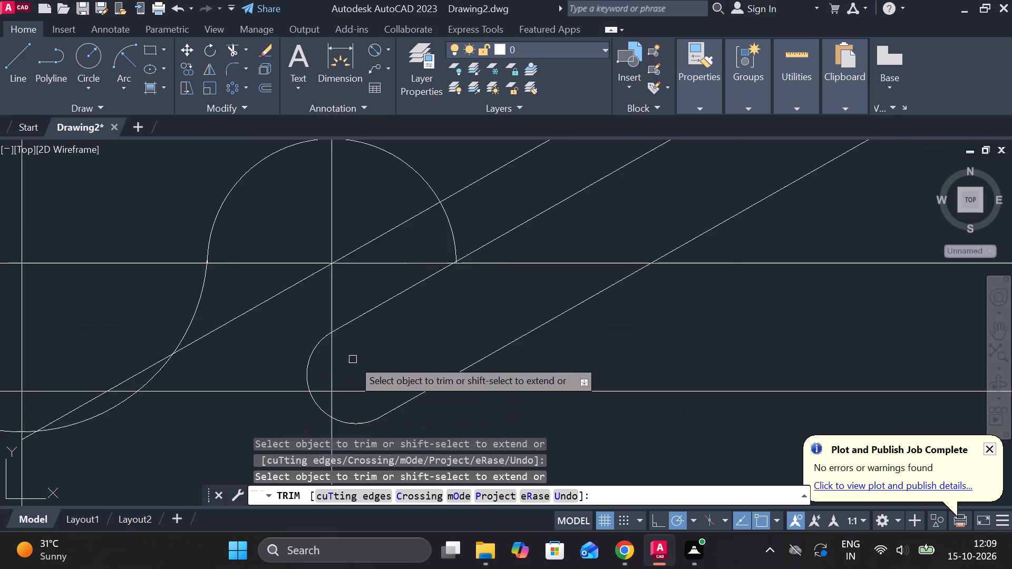
Trim away the part of the original 30° line running from the radius-7 circle's centre down to the fillet arc's vertical centre line.
{"action": "scroll", "coordinate": [353, 359], "scroll_direction": "down", "scroll_amount": 1}
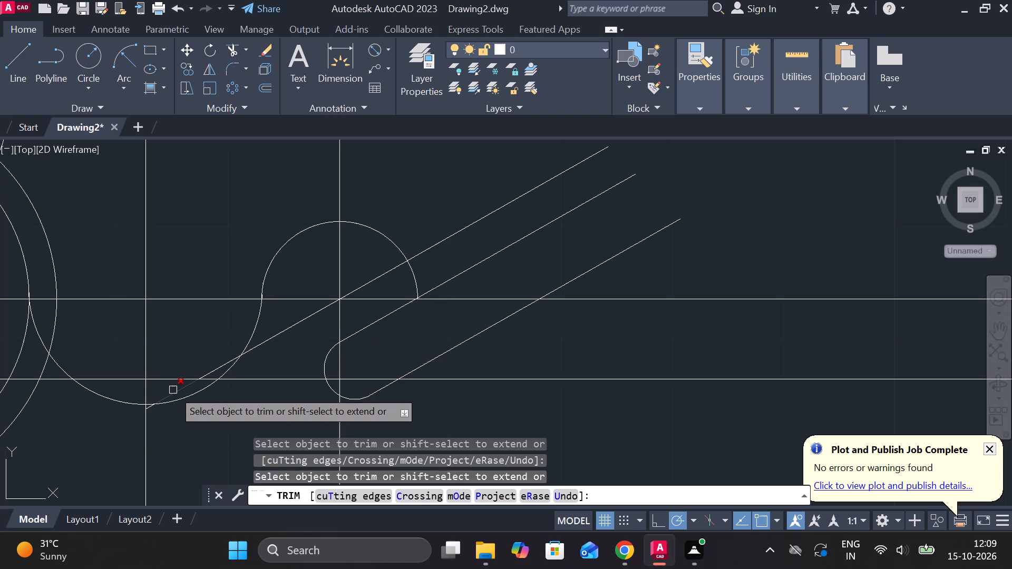
{"action": "left_click", "coordinate": [173, 390]}
{"action": "scroll", "coordinate": [173, 390], "scroll_direction": "up", "scroll_amount": 2}
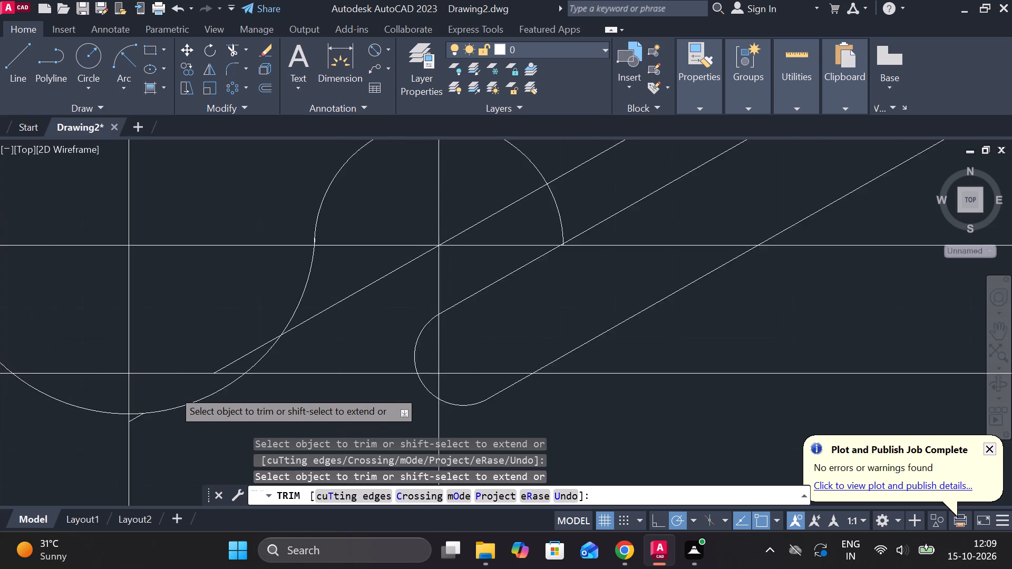
{"action": "left_click", "coordinate": [121, 436]}
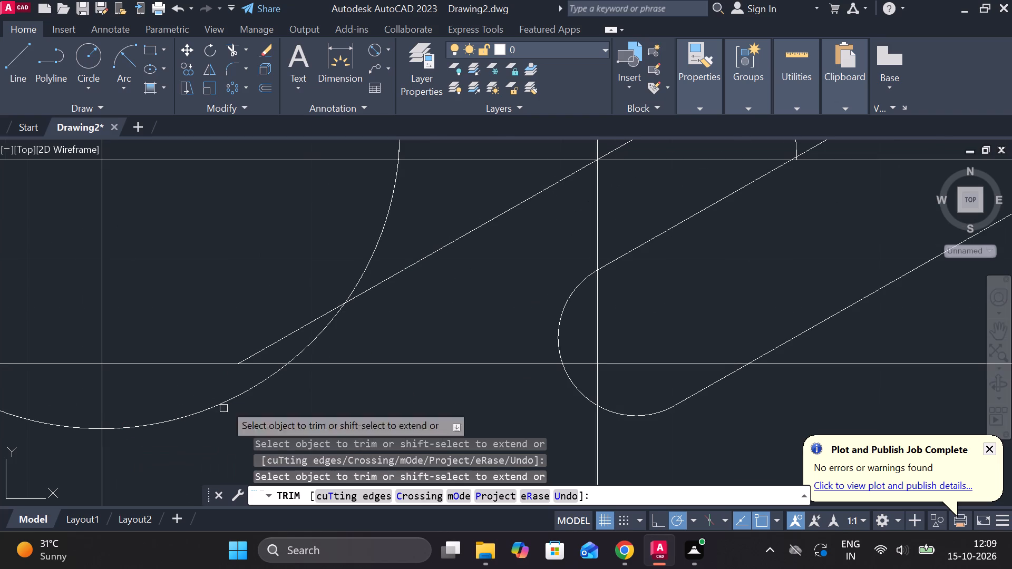
{"action": "double_click", "coordinate": [276, 346]}
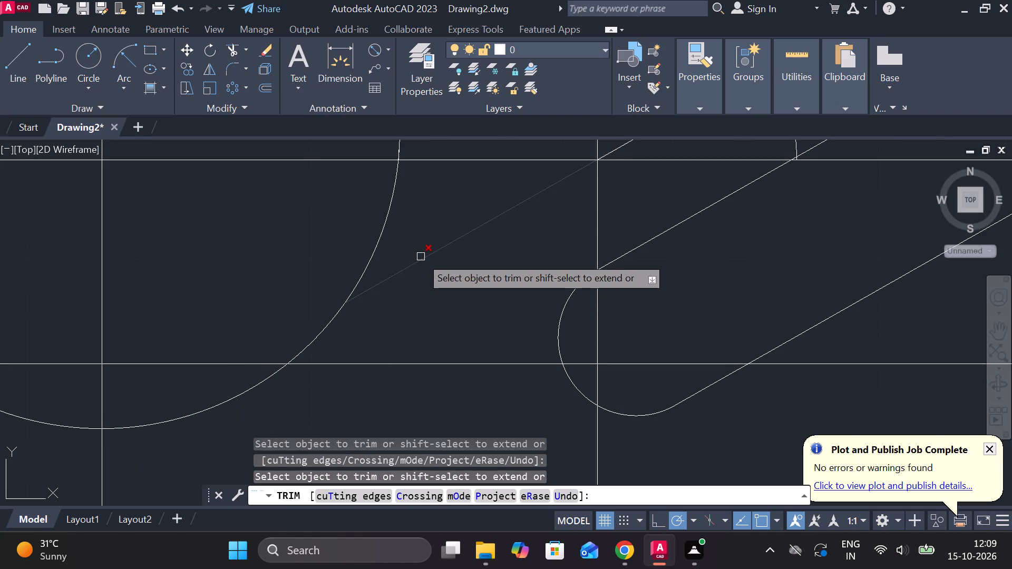
{"action": "left_click", "coordinate": [421, 257]}
Trim the upper ends of the 30° lines: the first to the radius-7 arc, the second to the centre line, the third to the lower horizontal line.
{"action": "scroll", "coordinate": [421, 257], "scroll_direction": "down", "scroll_amount": 3}
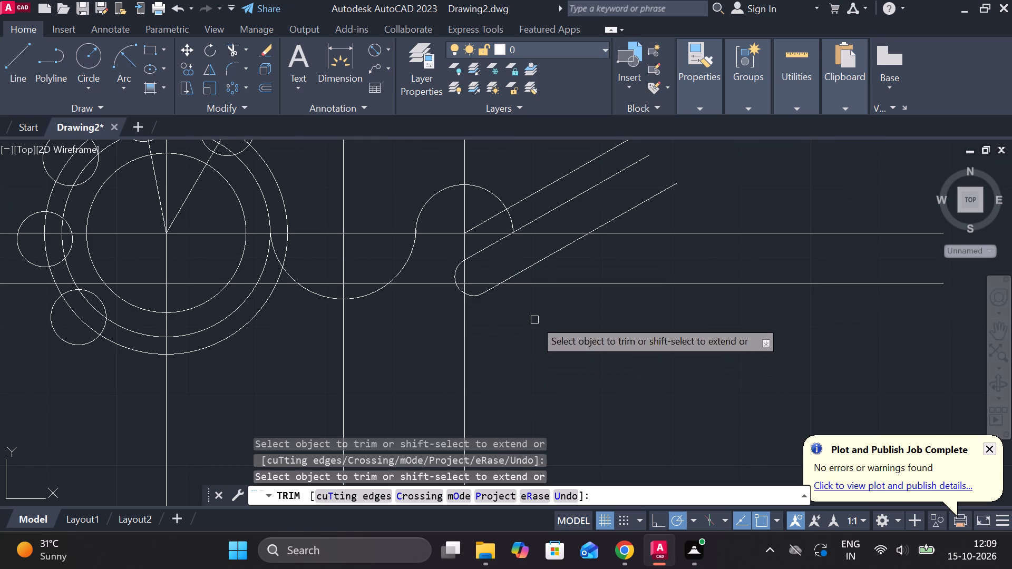
{"action": "left_click", "coordinate": [566, 175]}
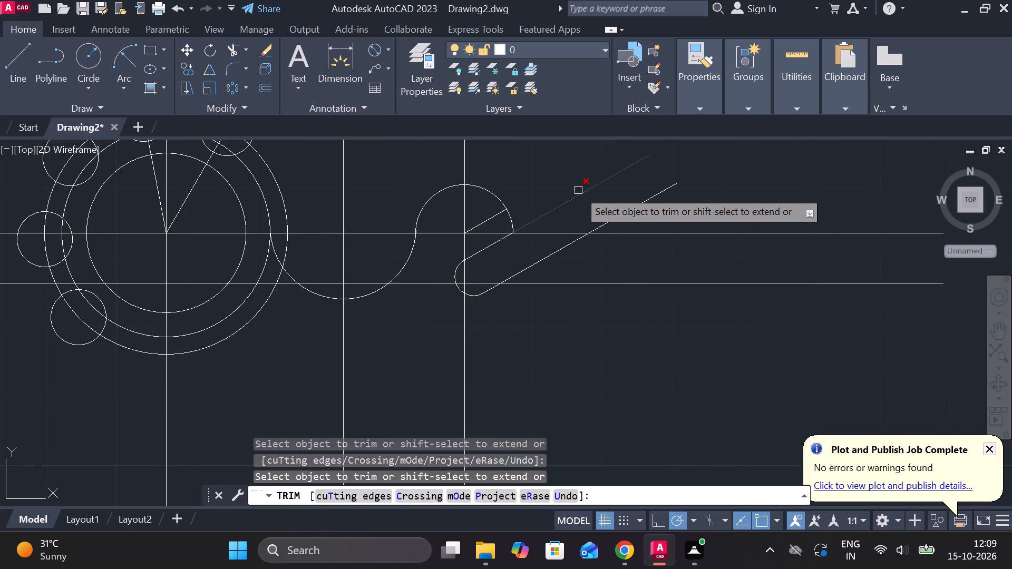
{"action": "left_click", "coordinate": [578, 190]}
{"action": "double_click", "coordinate": [604, 222]}
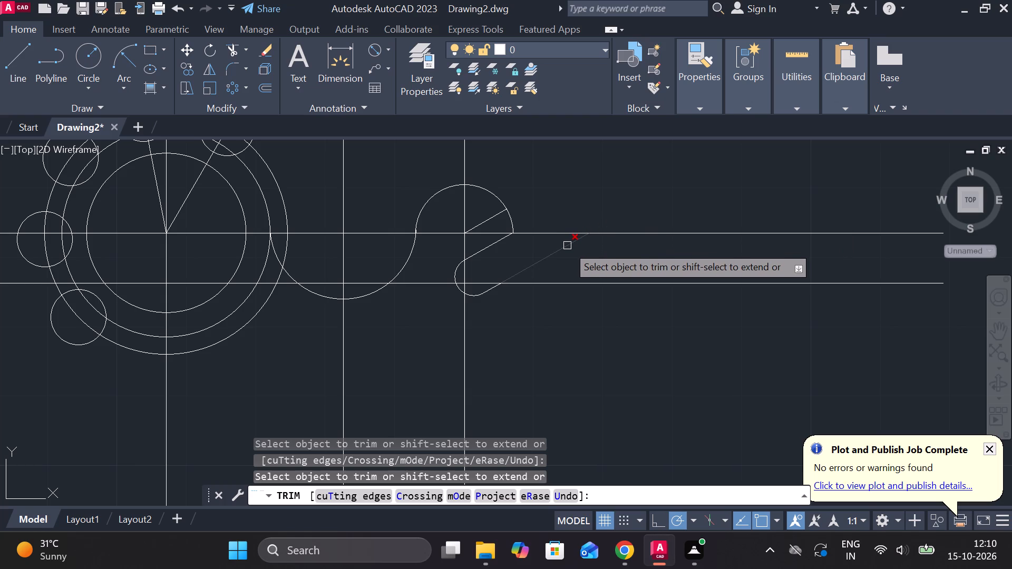
{"action": "left_click", "coordinate": [537, 257]}
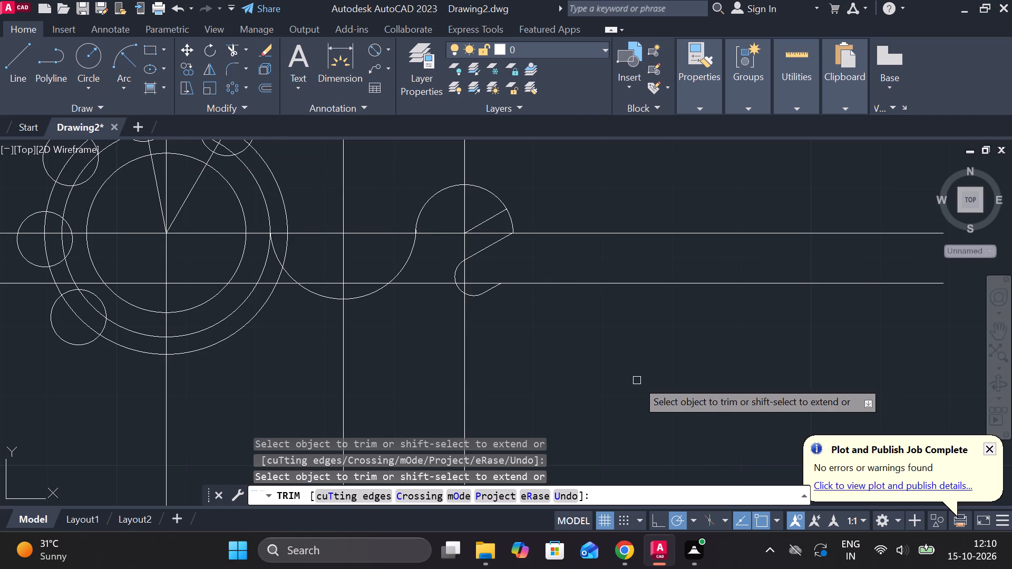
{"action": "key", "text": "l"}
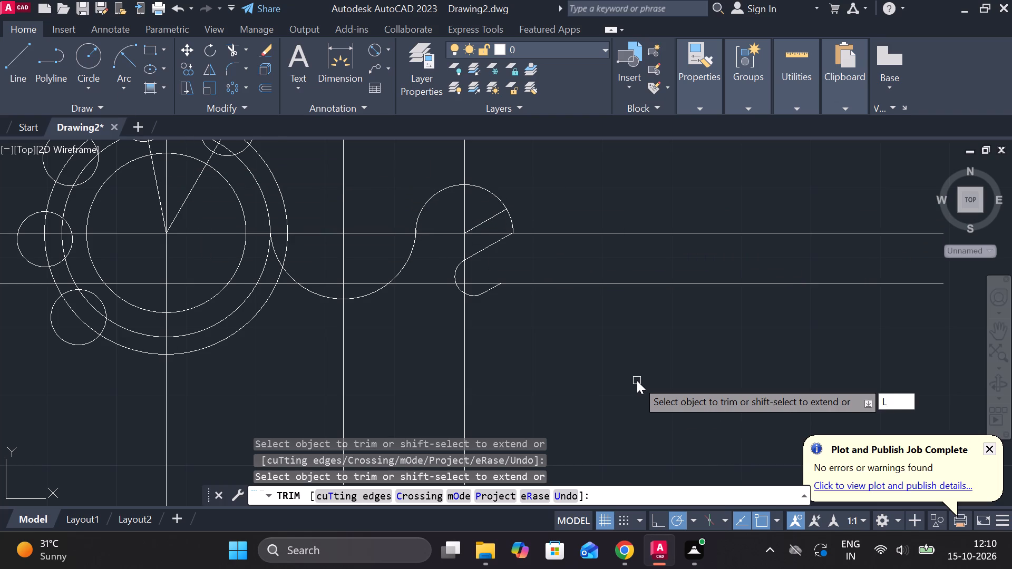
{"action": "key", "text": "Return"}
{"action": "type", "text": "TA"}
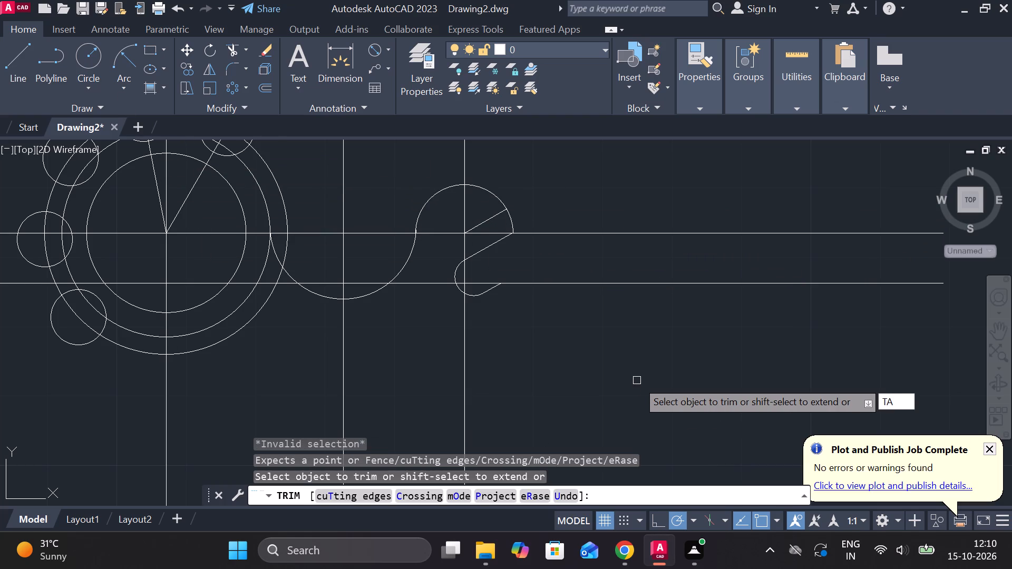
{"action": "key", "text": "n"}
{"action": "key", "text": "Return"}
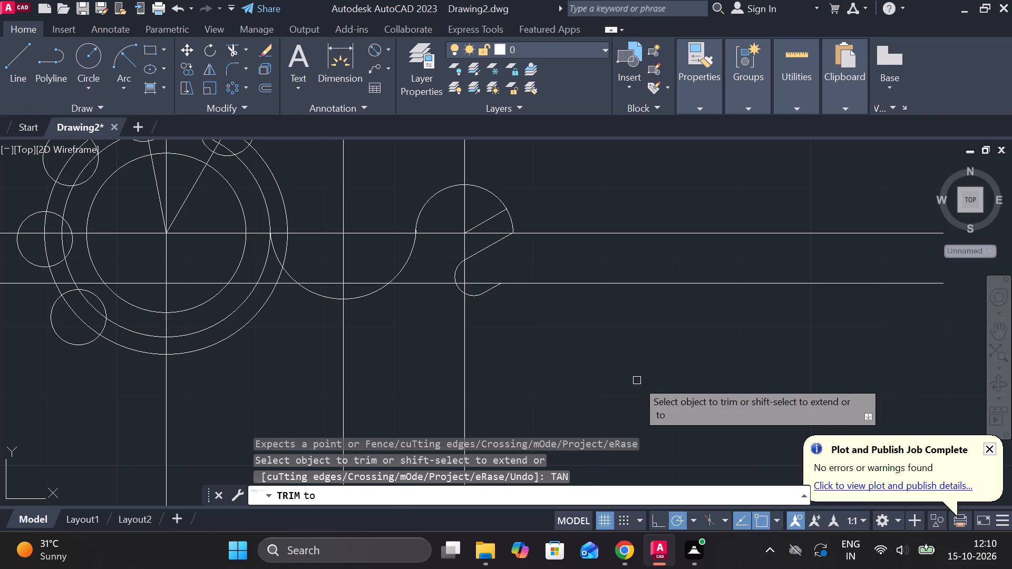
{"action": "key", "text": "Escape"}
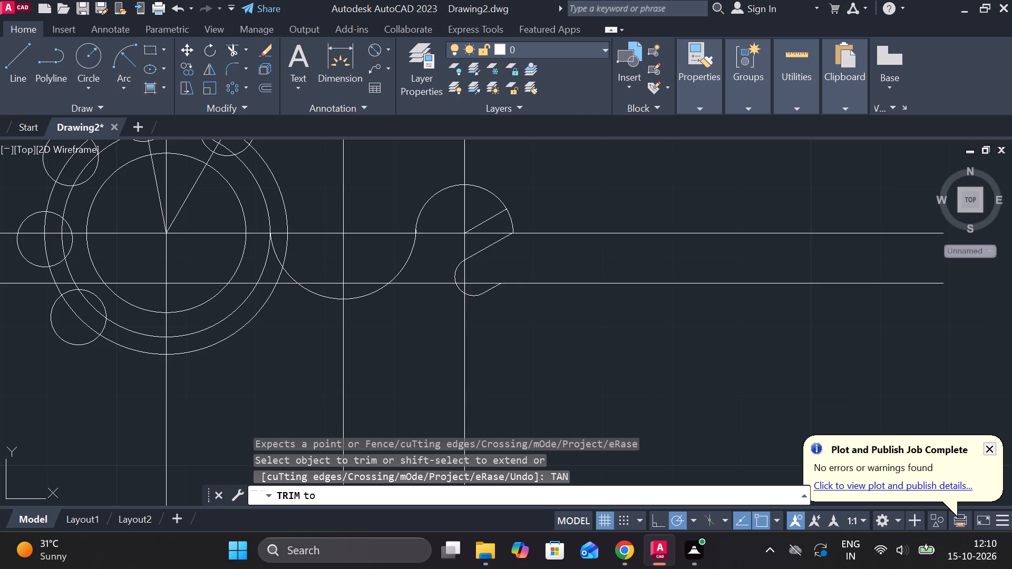
Draw a start-end-radius arc of radius 50 from the bottom of the middle concentric circle to the upper end of the lowest 30° line.
{"action": "left_click", "coordinate": [130, 90]}
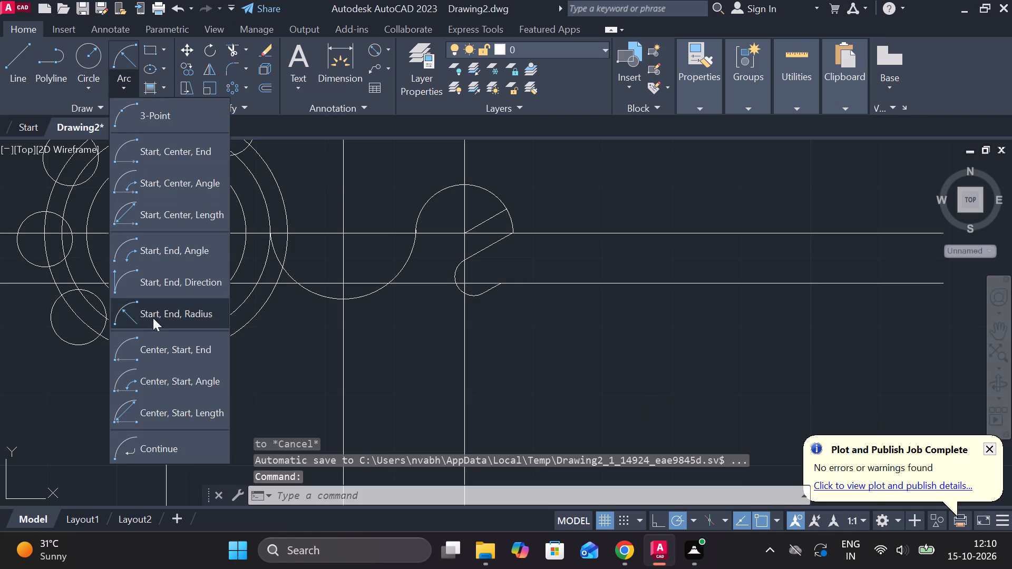
{"action": "left_click", "coordinate": [170, 314]}
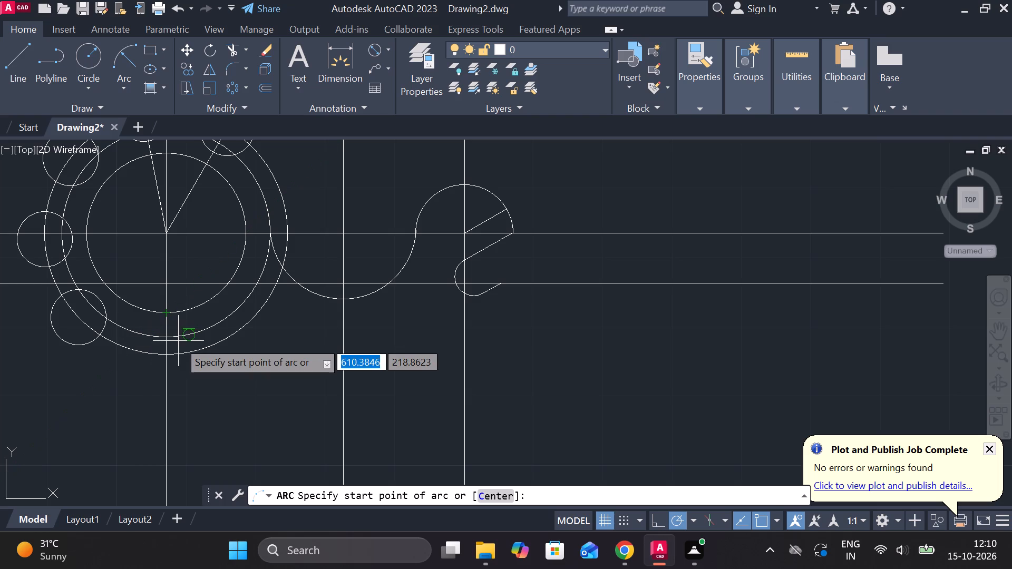
{"action": "left_click", "coordinate": [143, 338]}
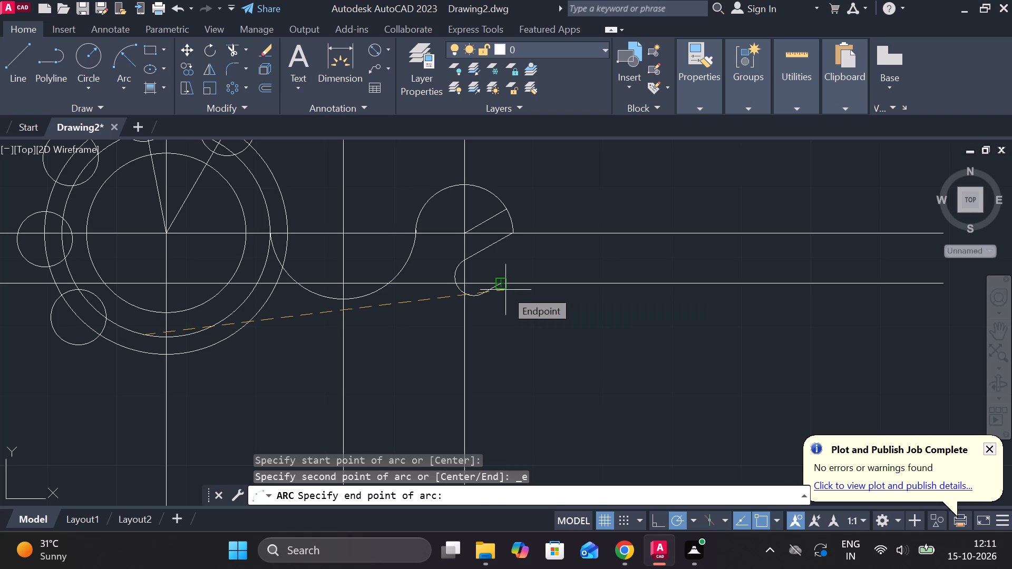
{"action": "left_click", "coordinate": [505, 290]}
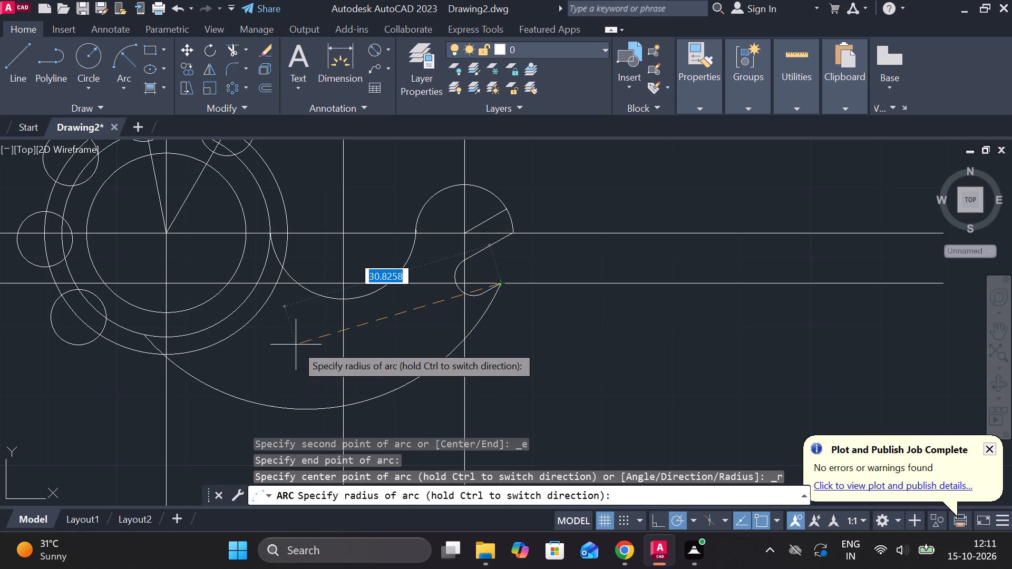
{"action": "key", "text": "5"}
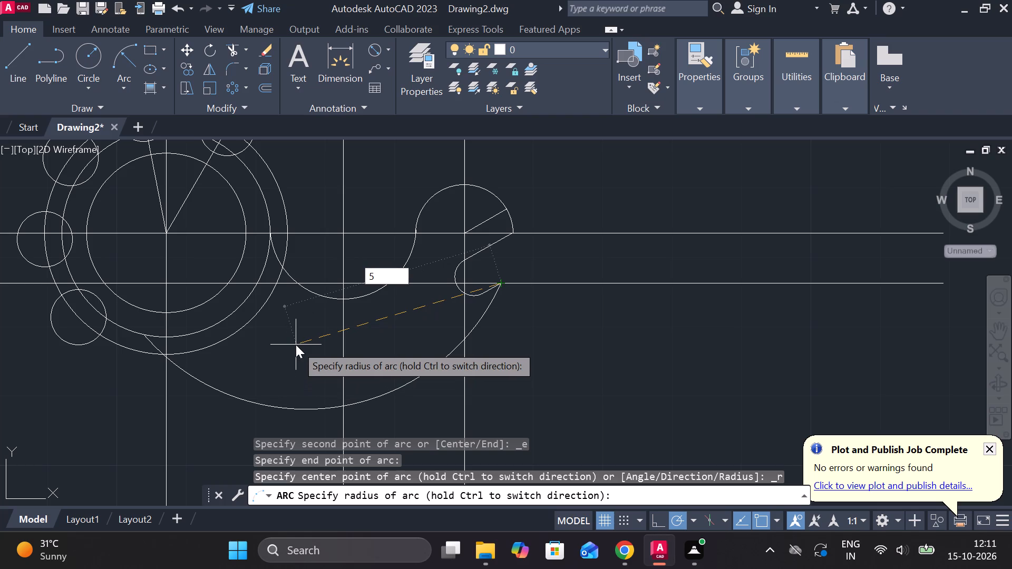
{"action": "key", "text": "0"}
{"action": "key", "text": "Return"}
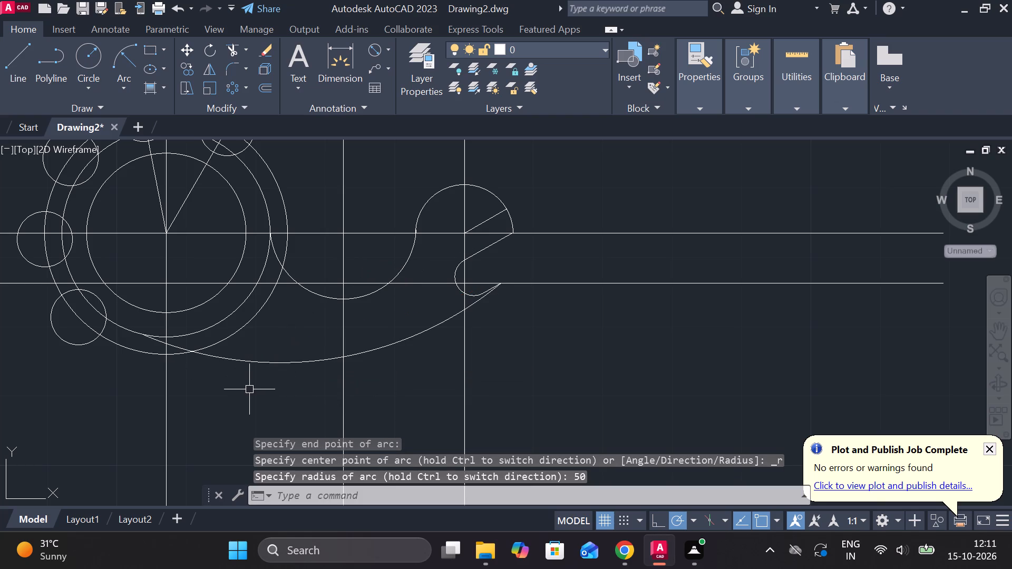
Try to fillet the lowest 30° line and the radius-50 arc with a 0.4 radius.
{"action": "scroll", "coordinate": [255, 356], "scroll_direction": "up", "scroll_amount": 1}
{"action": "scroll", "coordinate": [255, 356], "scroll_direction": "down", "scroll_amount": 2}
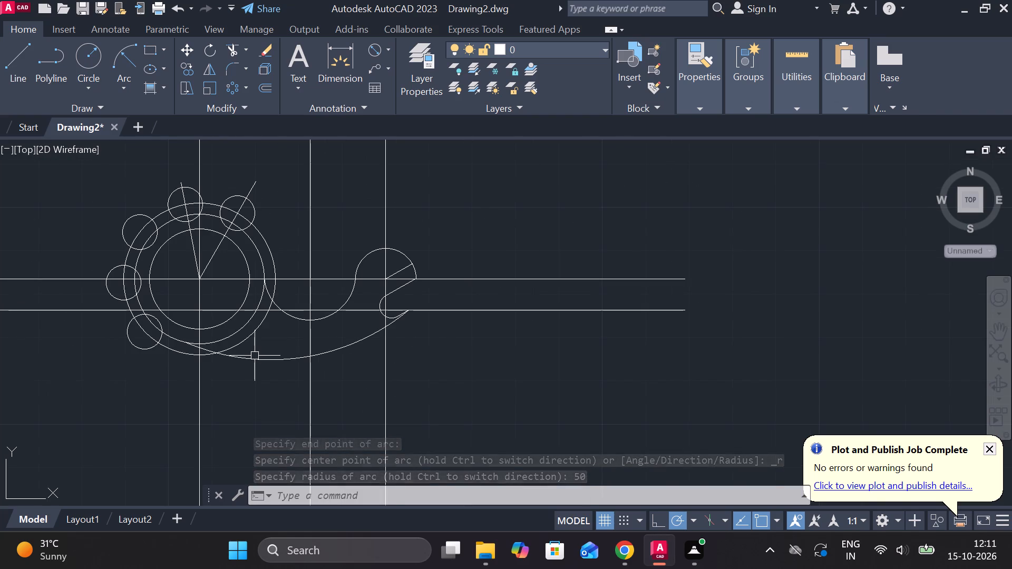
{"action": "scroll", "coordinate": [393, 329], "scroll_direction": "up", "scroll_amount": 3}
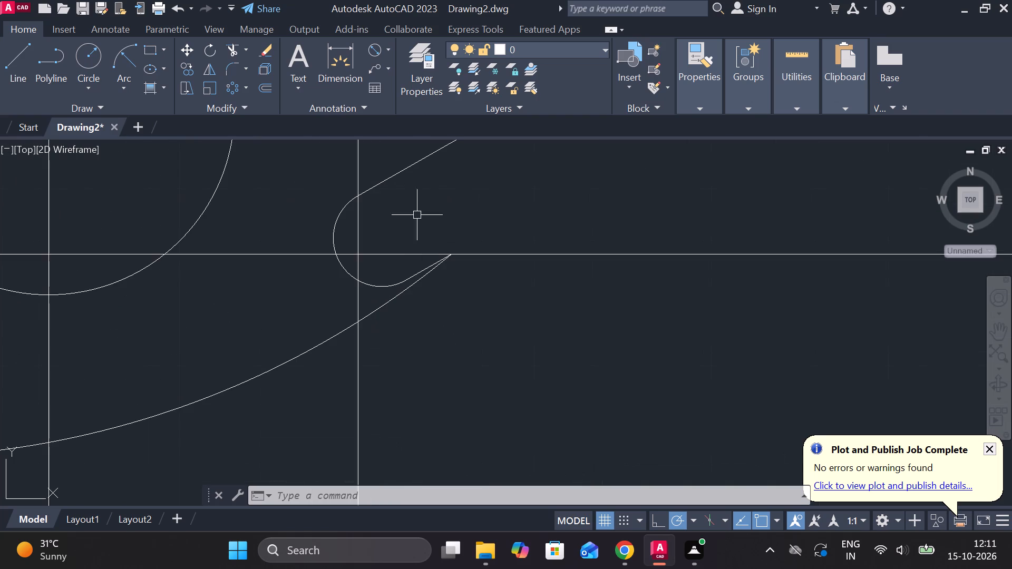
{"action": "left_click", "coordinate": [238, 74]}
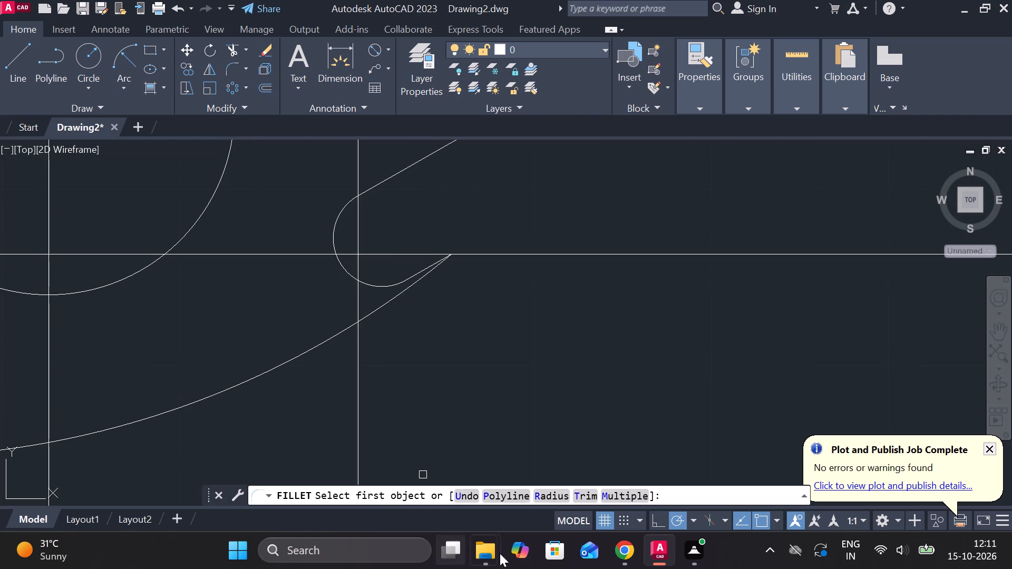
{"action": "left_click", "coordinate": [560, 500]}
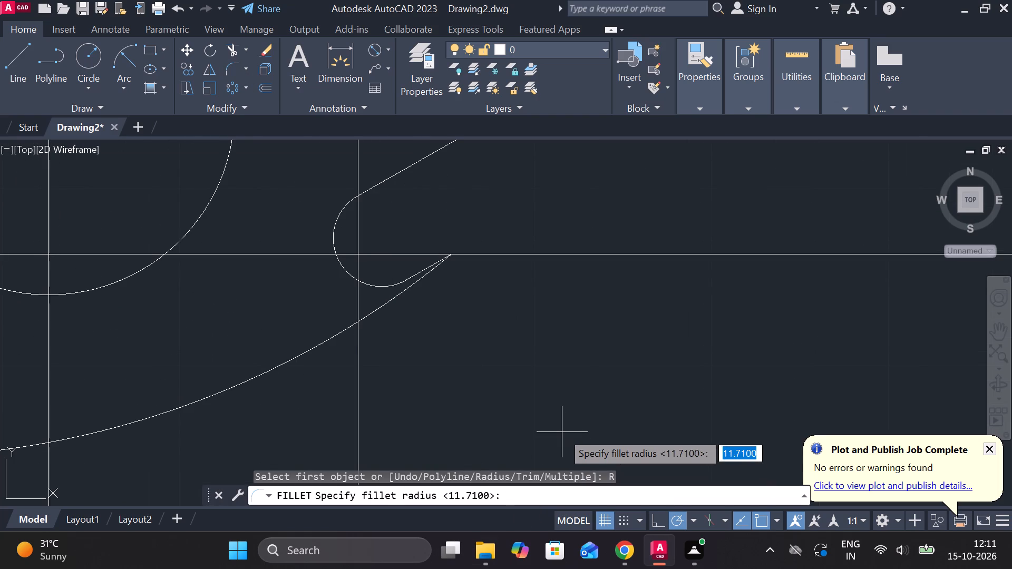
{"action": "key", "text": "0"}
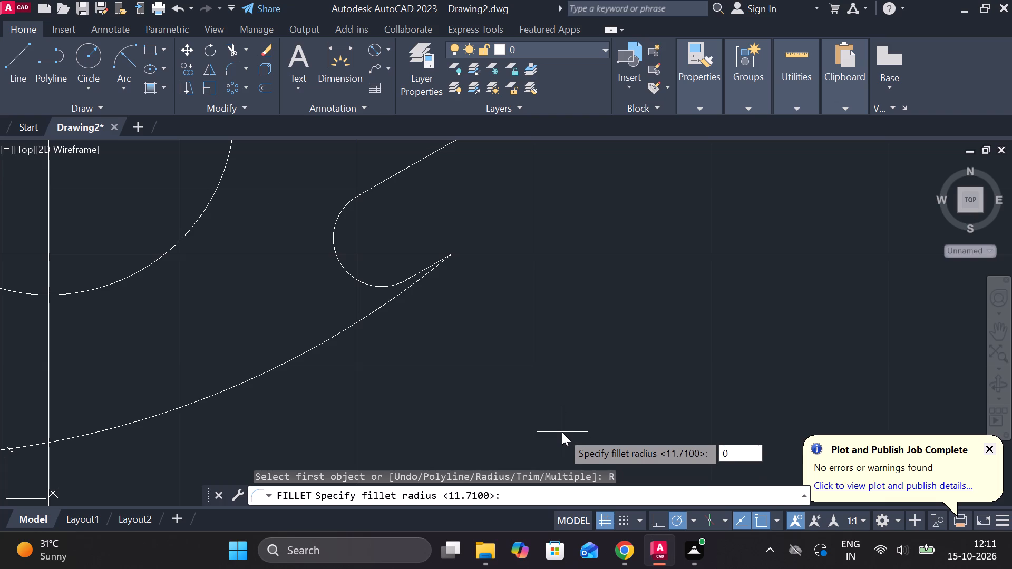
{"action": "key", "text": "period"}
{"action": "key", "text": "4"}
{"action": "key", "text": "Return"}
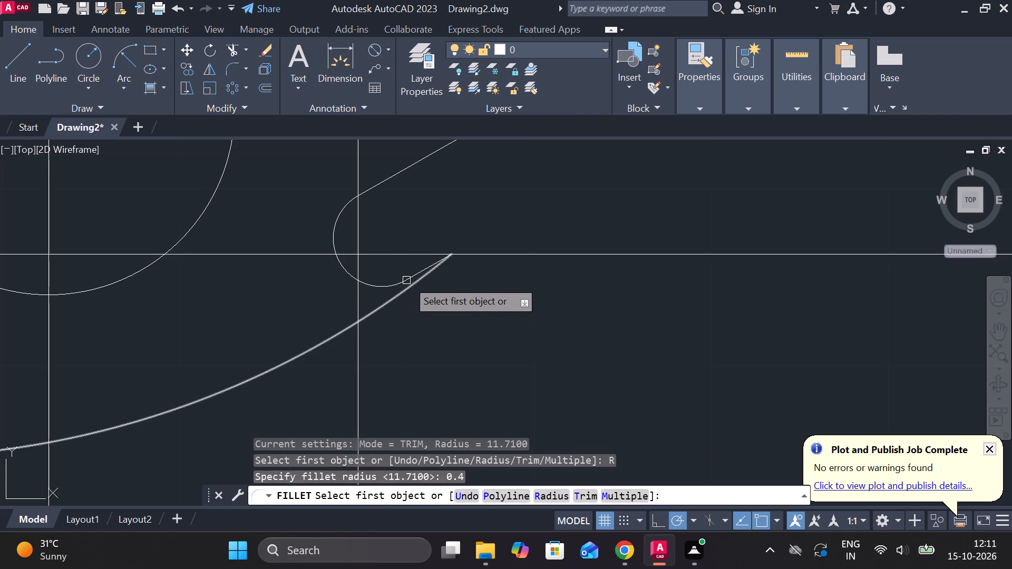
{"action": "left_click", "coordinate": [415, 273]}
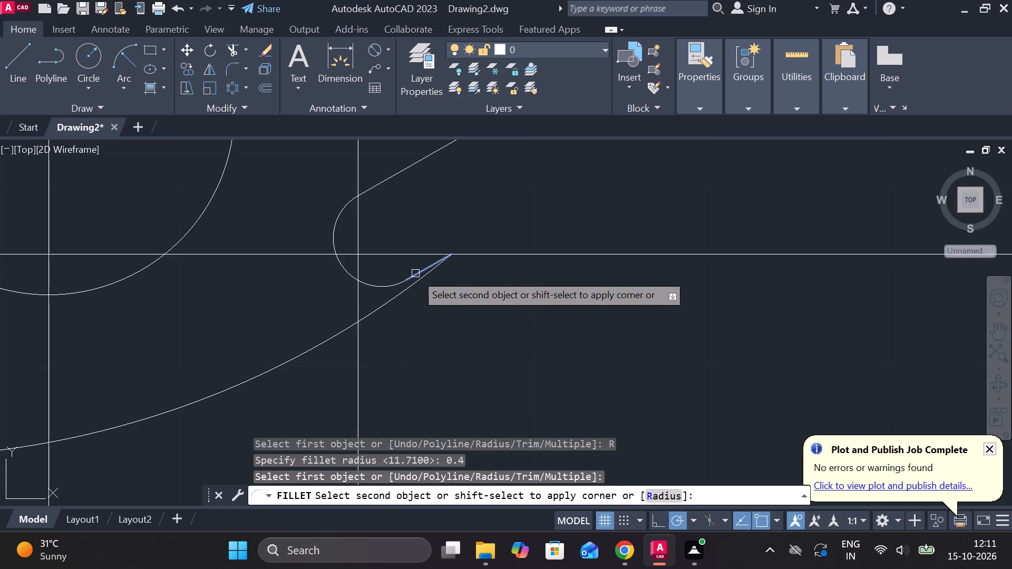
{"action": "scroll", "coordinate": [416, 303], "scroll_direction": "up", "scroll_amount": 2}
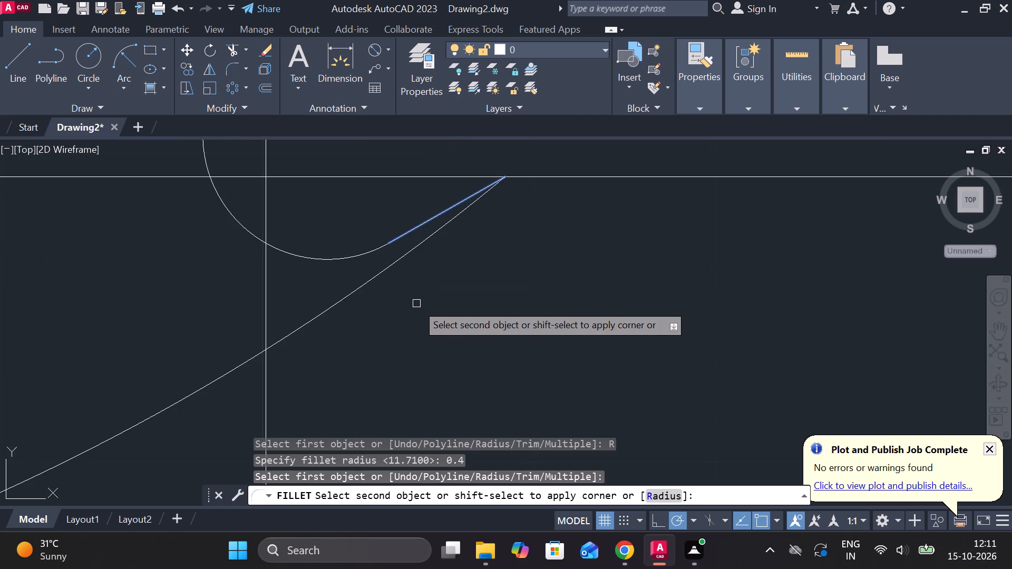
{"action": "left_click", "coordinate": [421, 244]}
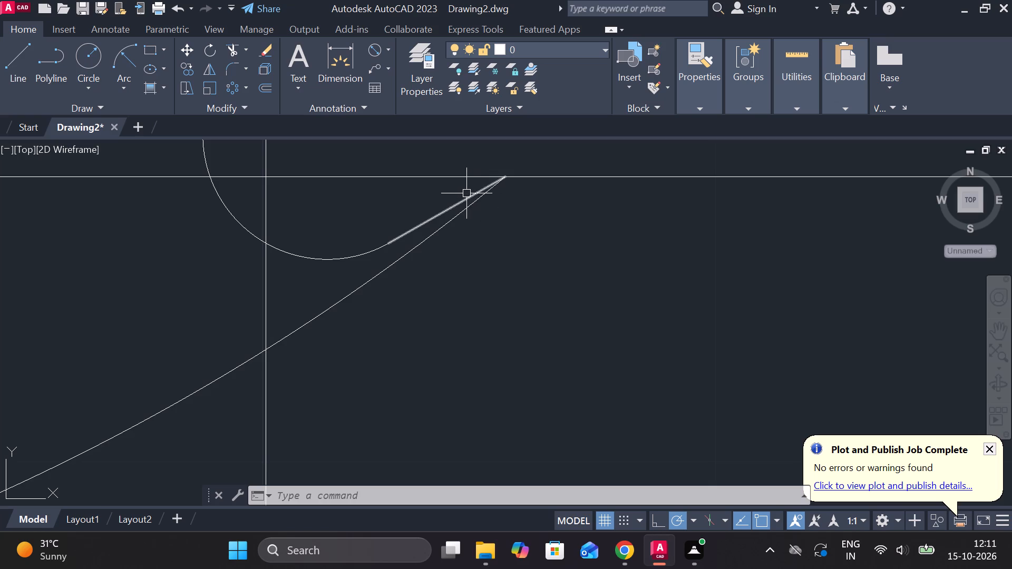
Copy the vertical centre line through the radius-7 arc's centre 1.5 to each side.
{"action": "scroll", "coordinate": [456, 199], "scroll_direction": "up", "scroll_amount": 2}
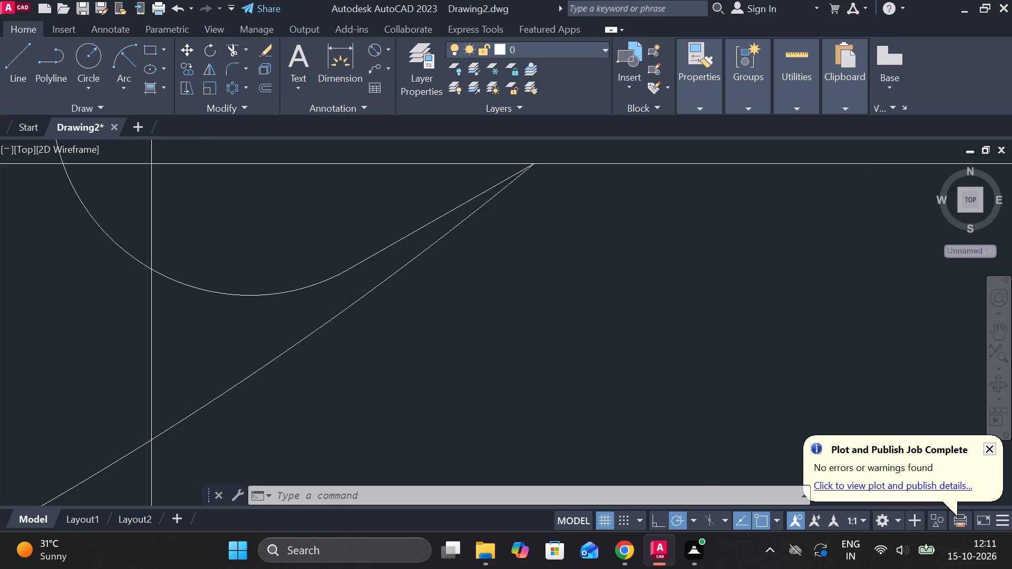
{"action": "scroll", "coordinate": [456, 199], "scroll_direction": "down", "scroll_amount": 3}
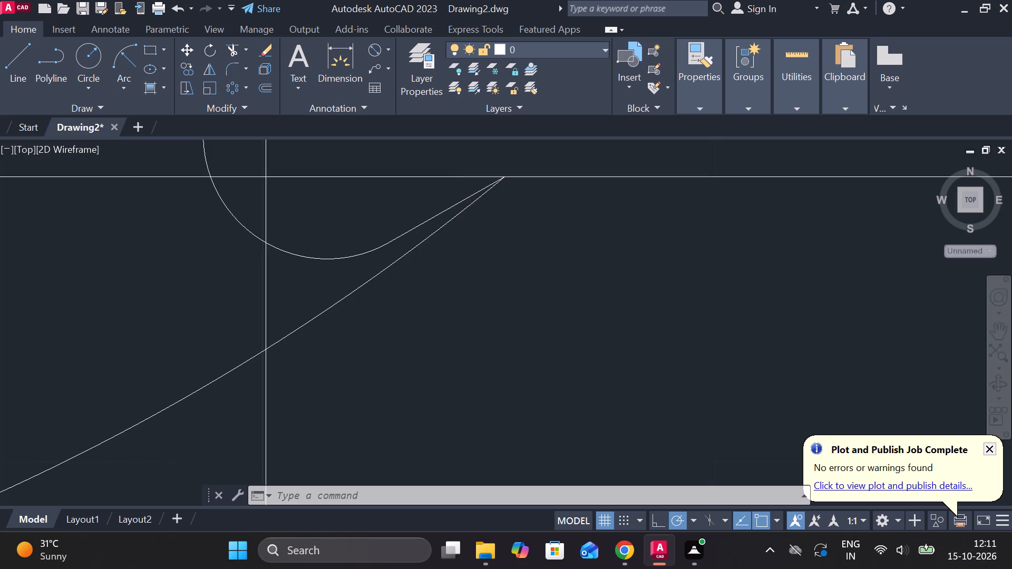
{"action": "scroll", "coordinate": [456, 199], "scroll_direction": "up", "scroll_amount": 4}
{"action": "scroll", "coordinate": [459, 200], "scroll_direction": "down", "scroll_amount": 2}
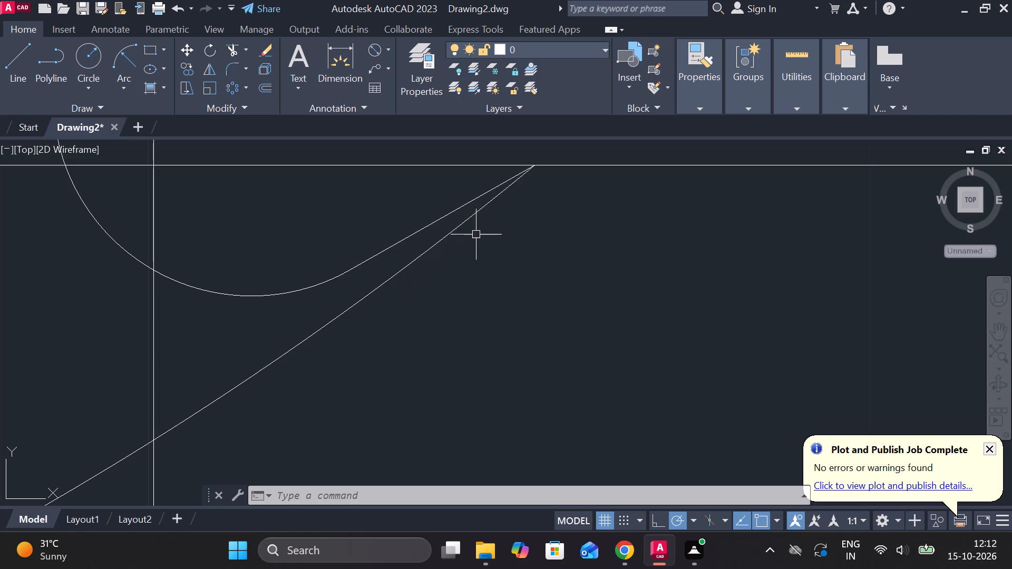
{"action": "scroll", "coordinate": [414, 284], "scroll_direction": "down", "scroll_amount": 2}
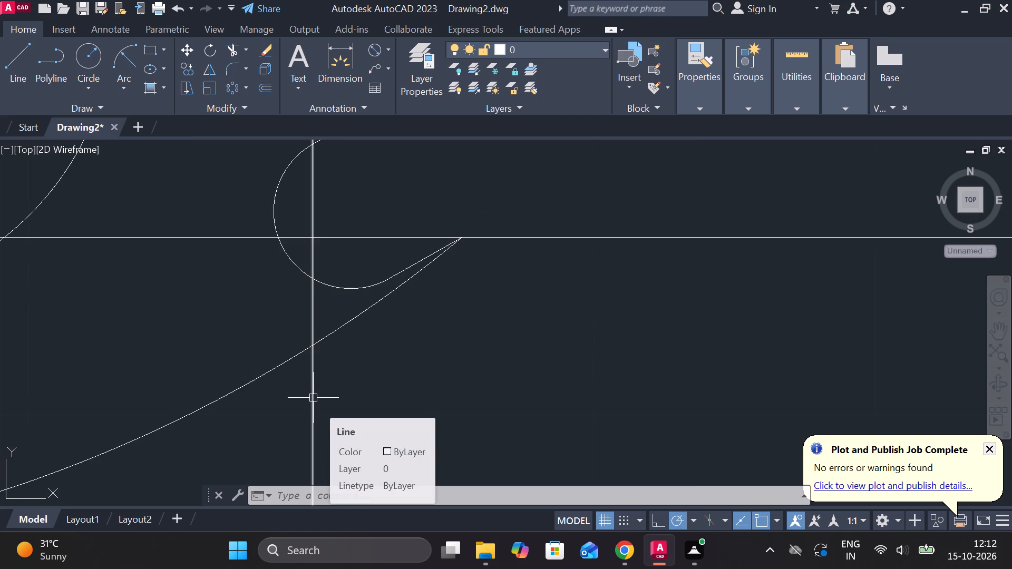
{"action": "left_click", "coordinate": [313, 398]}
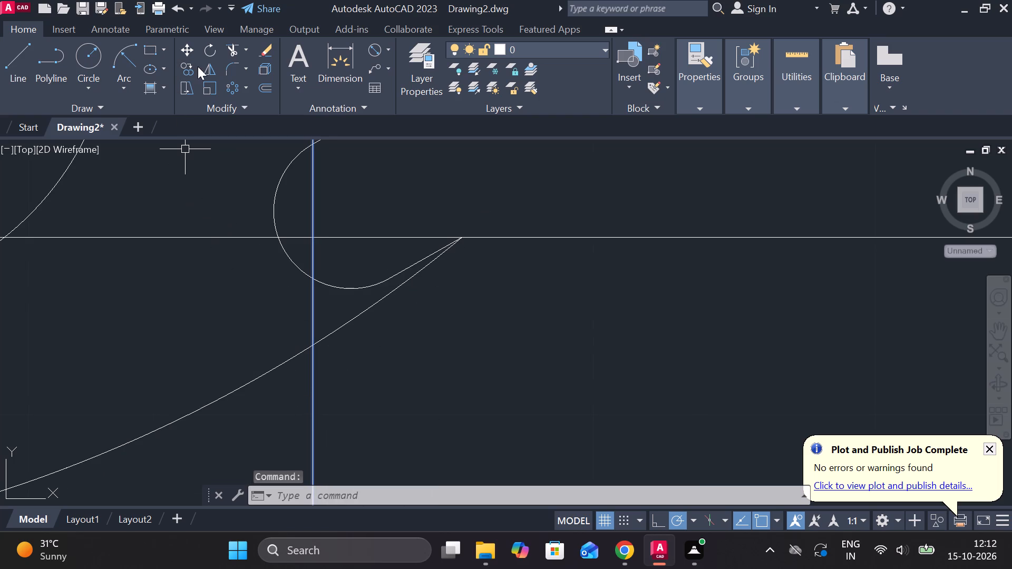
{"action": "left_click", "coordinate": [190, 67]}
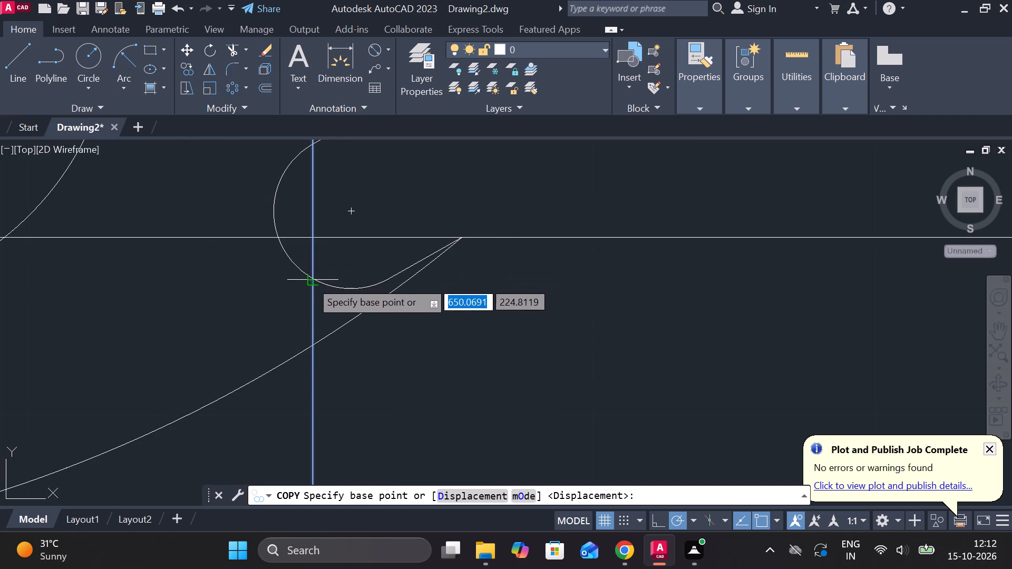
{"action": "left_click", "coordinate": [314, 236]}
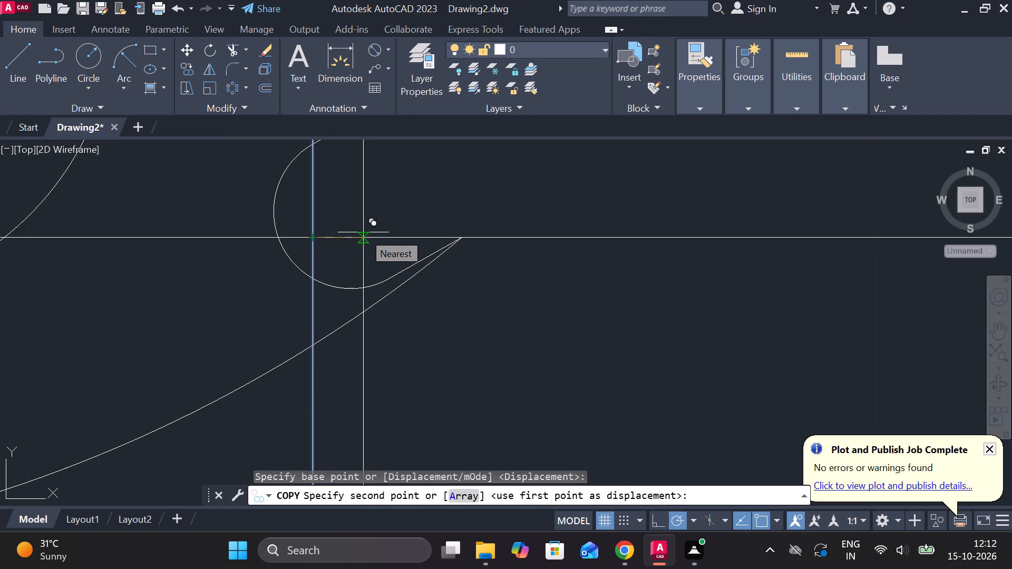
{"action": "key", "text": "1"}
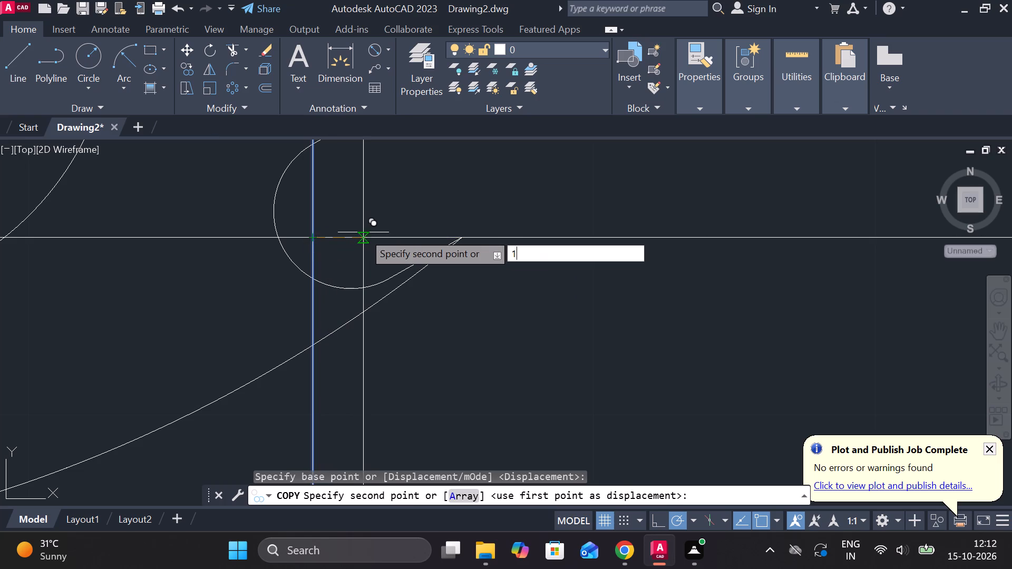
{"action": "key", "text": "period"}
{"action": "key", "text": "5"}
{"action": "key", "text": "Return"}
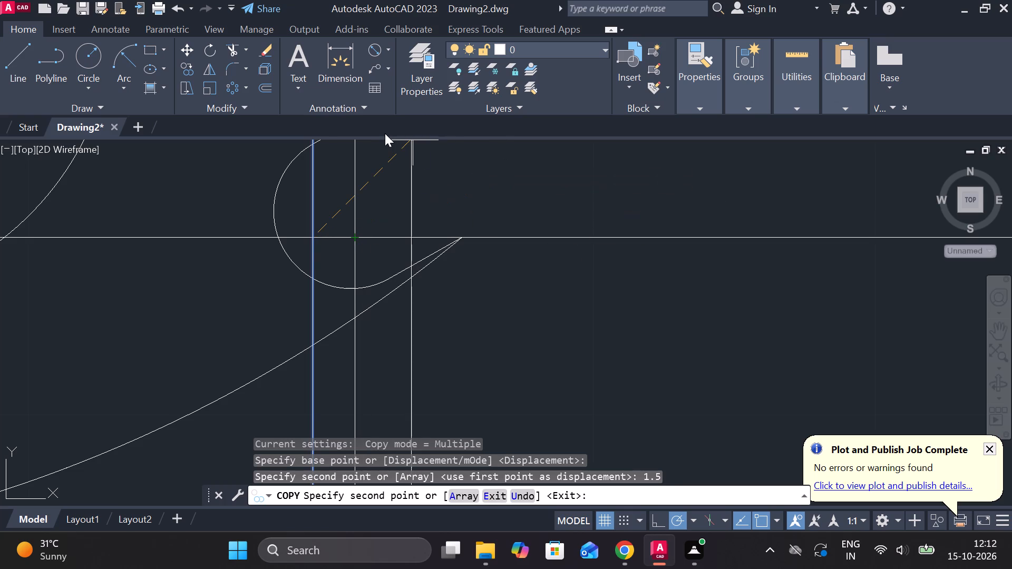
{"action": "scroll", "coordinate": [385, 135], "scroll_direction": "down", "scroll_amount": 3}
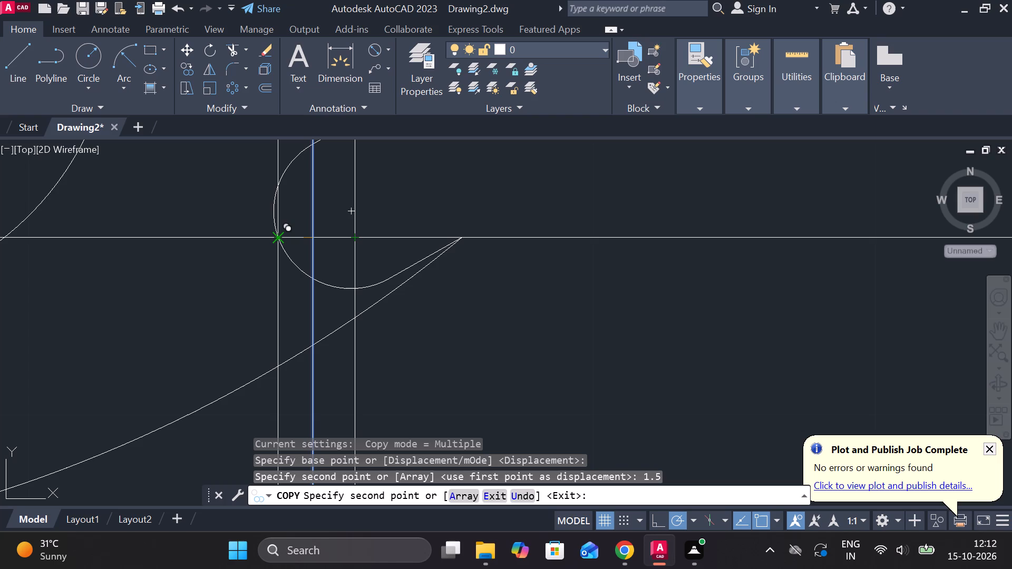
{"action": "scroll", "coordinate": [275, 234], "scroll_direction": "down", "scroll_amount": 2}
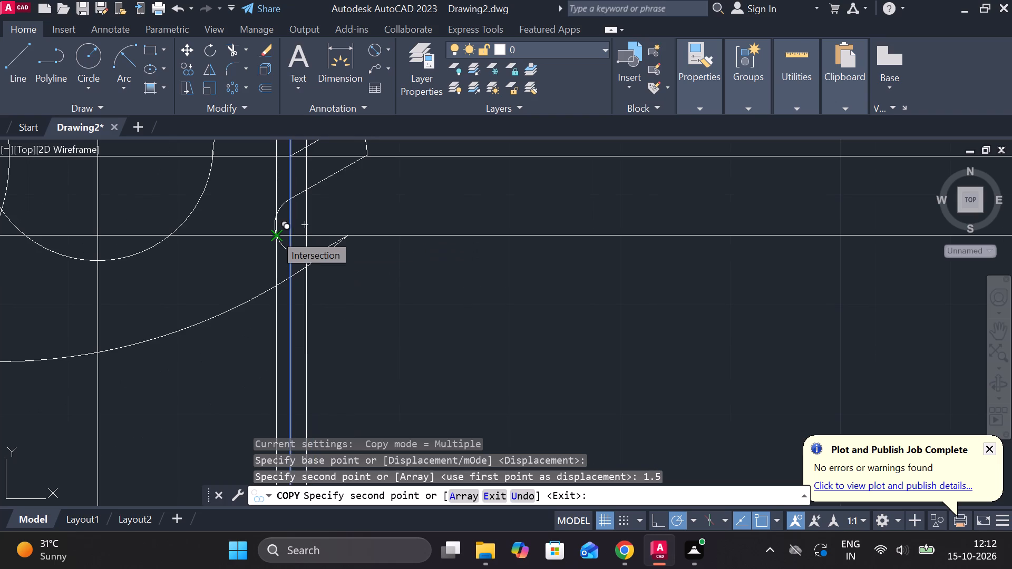
{"action": "key", "text": "1"}
{"action": "key", "text": "period"}
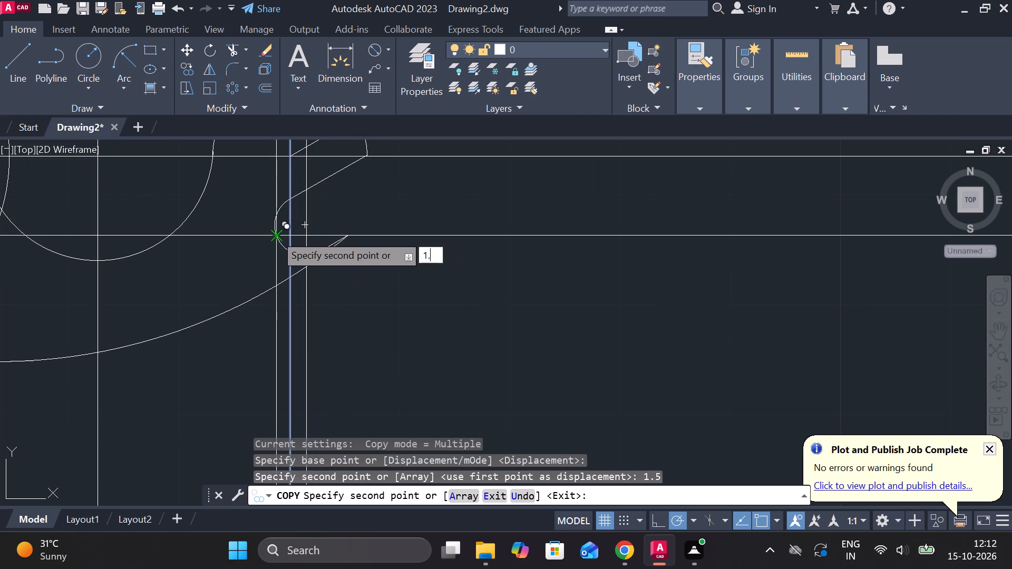
{"action": "key", "text": "5"}
{"action": "key", "text": "Return"}
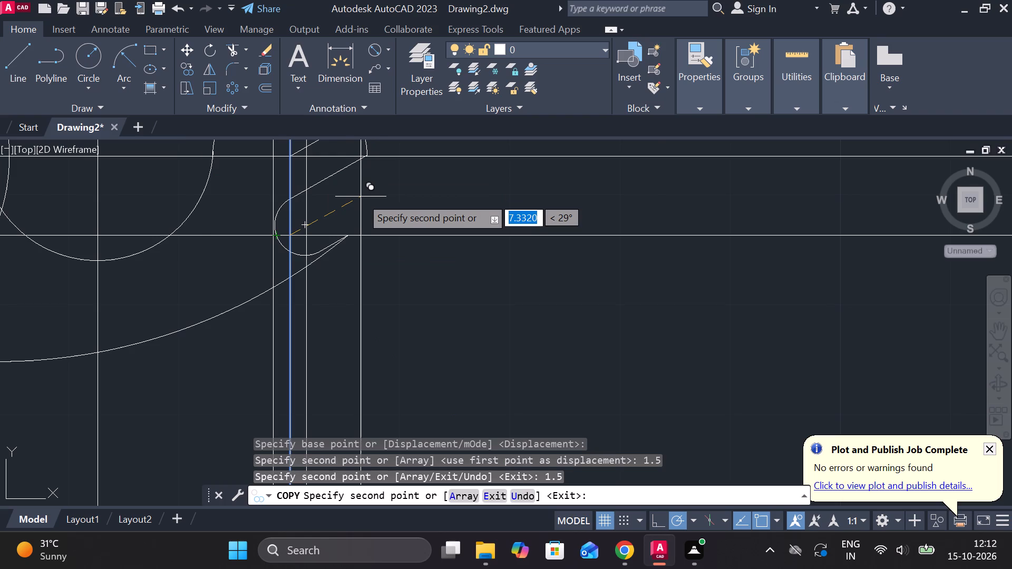
{"action": "scroll", "coordinate": [361, 197], "scroll_direction": "down", "scroll_amount": 2}
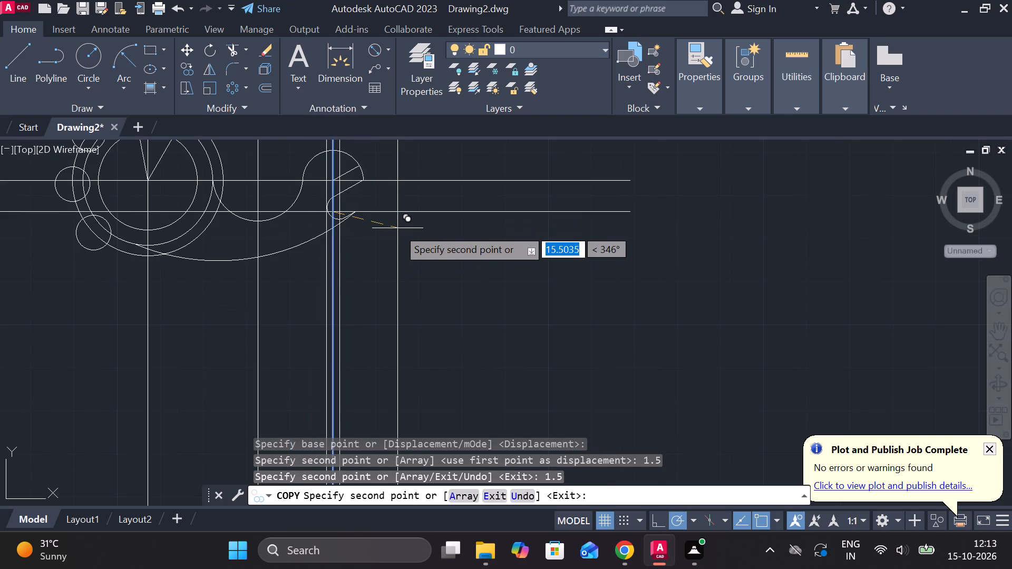
{"action": "key", "text": "Escape"}
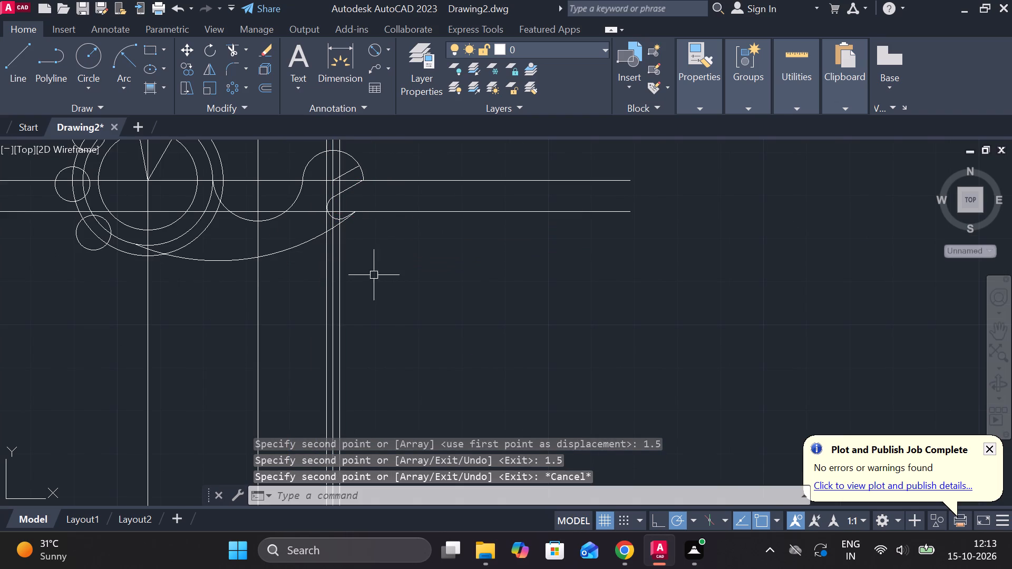
Delete the copied vertical line on the right side of the radius-7 arc's centre line.
{"action": "left_click", "coordinate": [336, 274]}
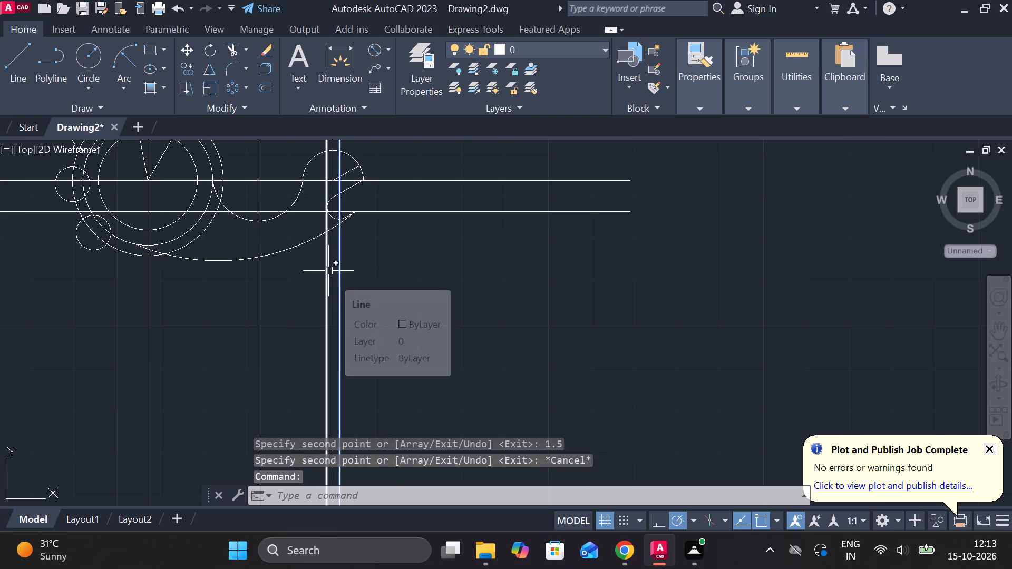
{"action": "key", "text": "Delete"}
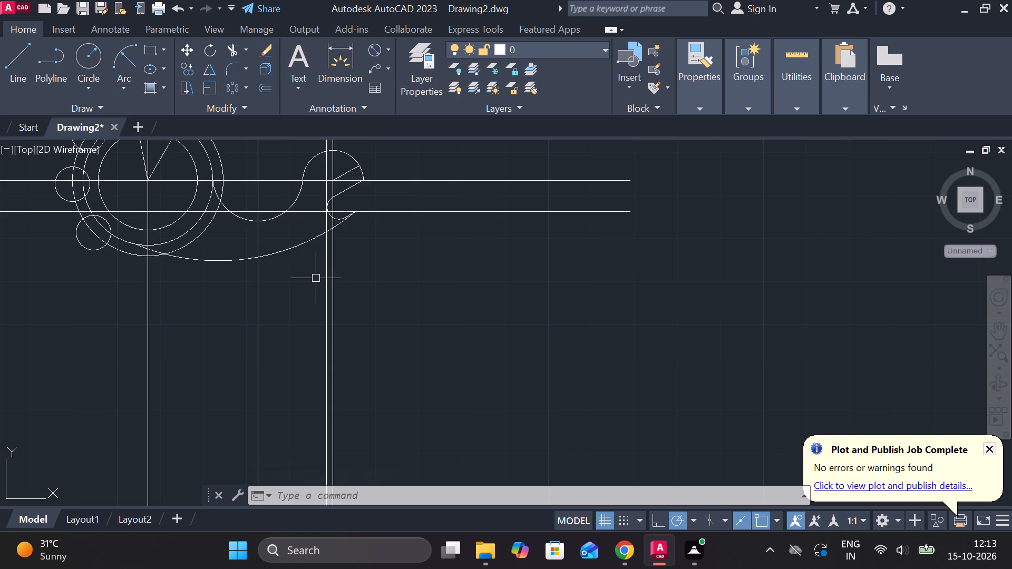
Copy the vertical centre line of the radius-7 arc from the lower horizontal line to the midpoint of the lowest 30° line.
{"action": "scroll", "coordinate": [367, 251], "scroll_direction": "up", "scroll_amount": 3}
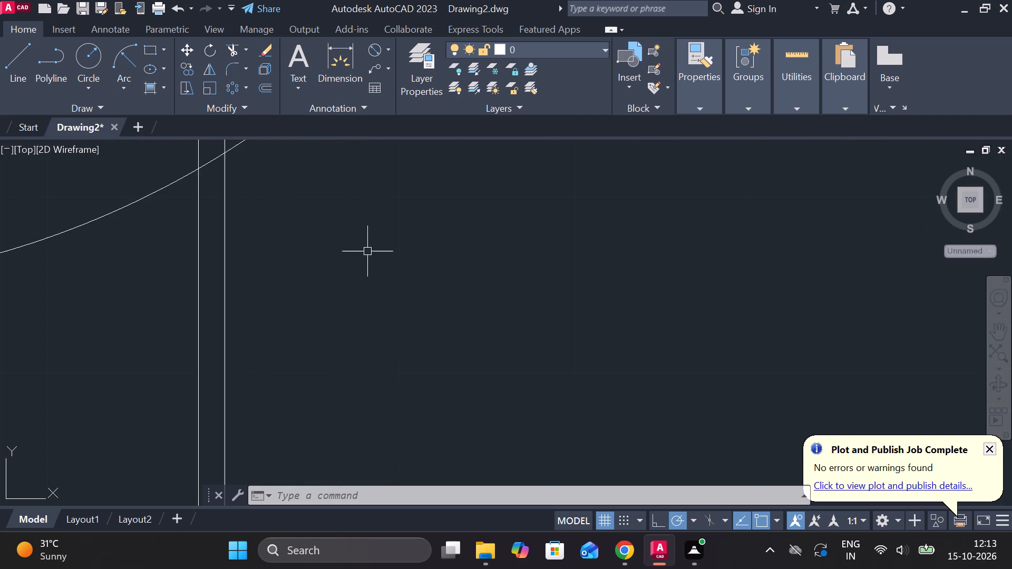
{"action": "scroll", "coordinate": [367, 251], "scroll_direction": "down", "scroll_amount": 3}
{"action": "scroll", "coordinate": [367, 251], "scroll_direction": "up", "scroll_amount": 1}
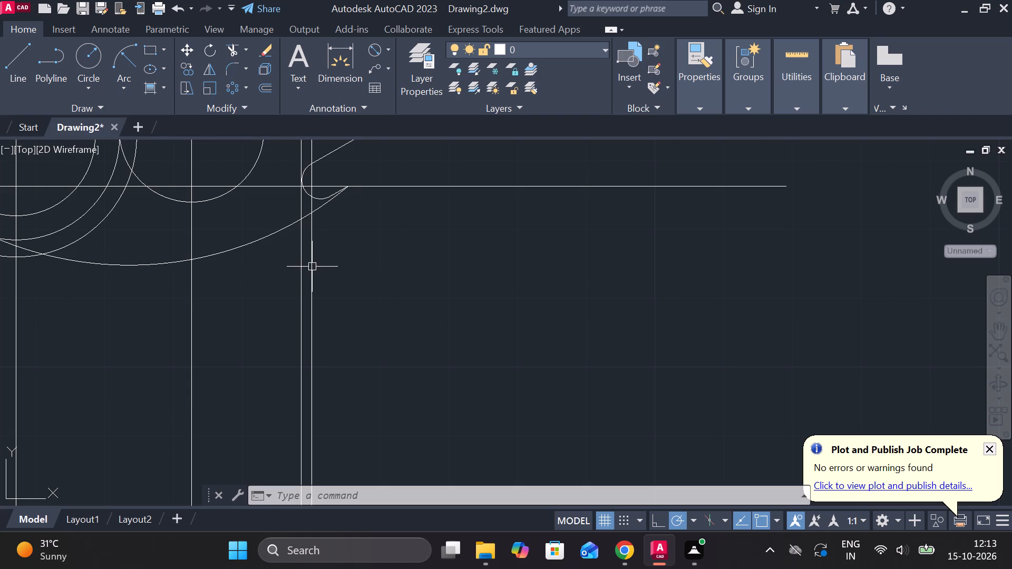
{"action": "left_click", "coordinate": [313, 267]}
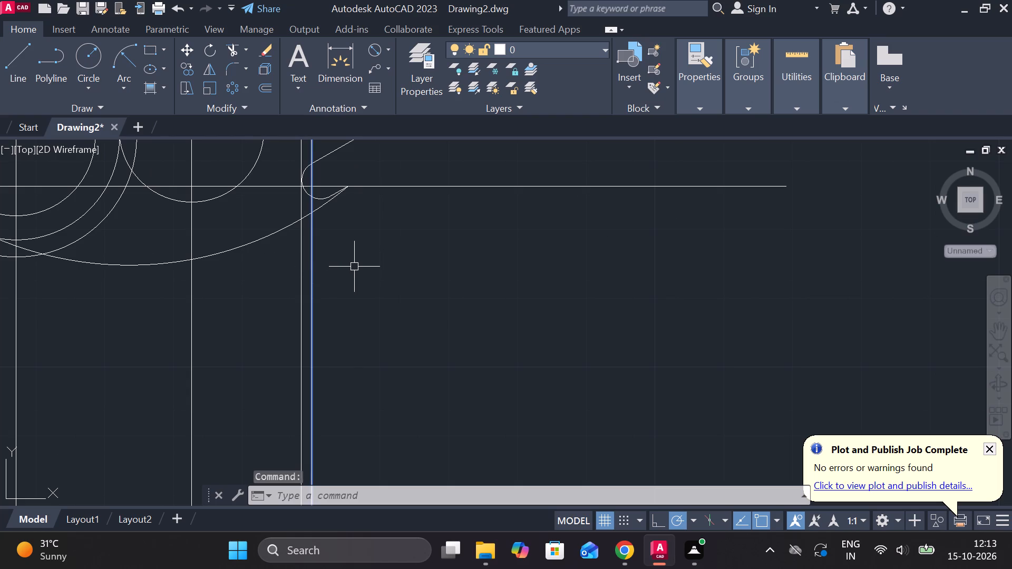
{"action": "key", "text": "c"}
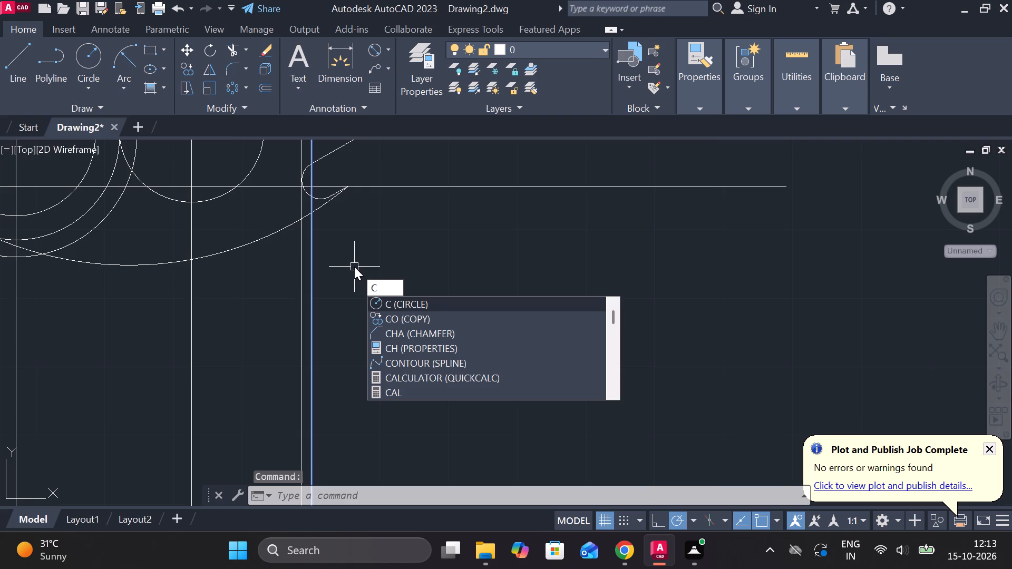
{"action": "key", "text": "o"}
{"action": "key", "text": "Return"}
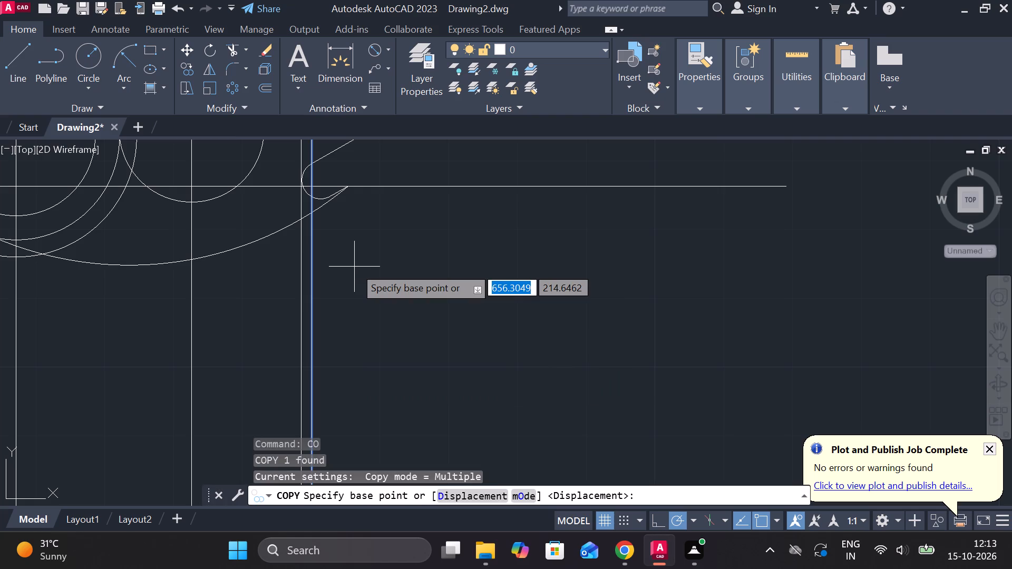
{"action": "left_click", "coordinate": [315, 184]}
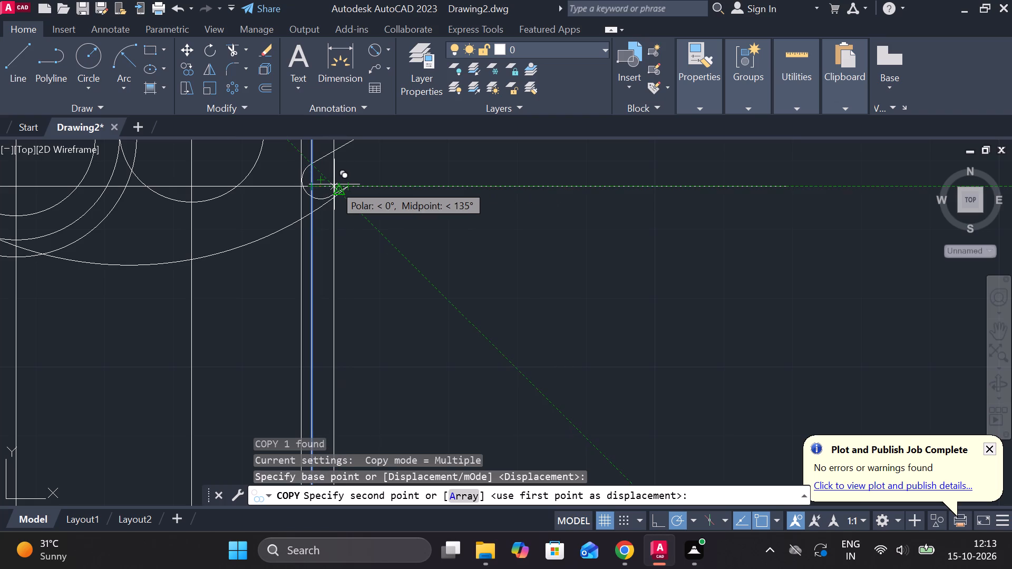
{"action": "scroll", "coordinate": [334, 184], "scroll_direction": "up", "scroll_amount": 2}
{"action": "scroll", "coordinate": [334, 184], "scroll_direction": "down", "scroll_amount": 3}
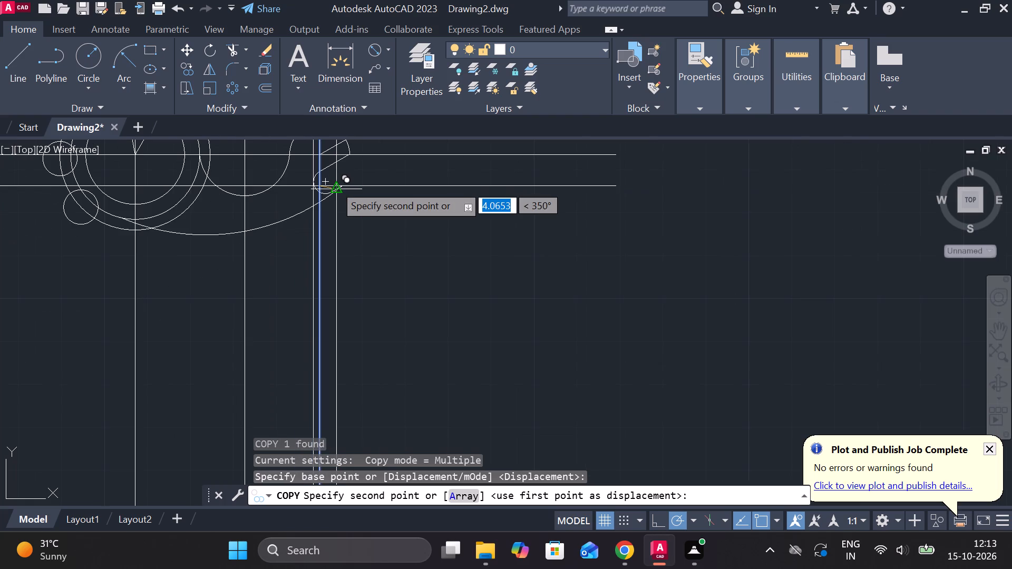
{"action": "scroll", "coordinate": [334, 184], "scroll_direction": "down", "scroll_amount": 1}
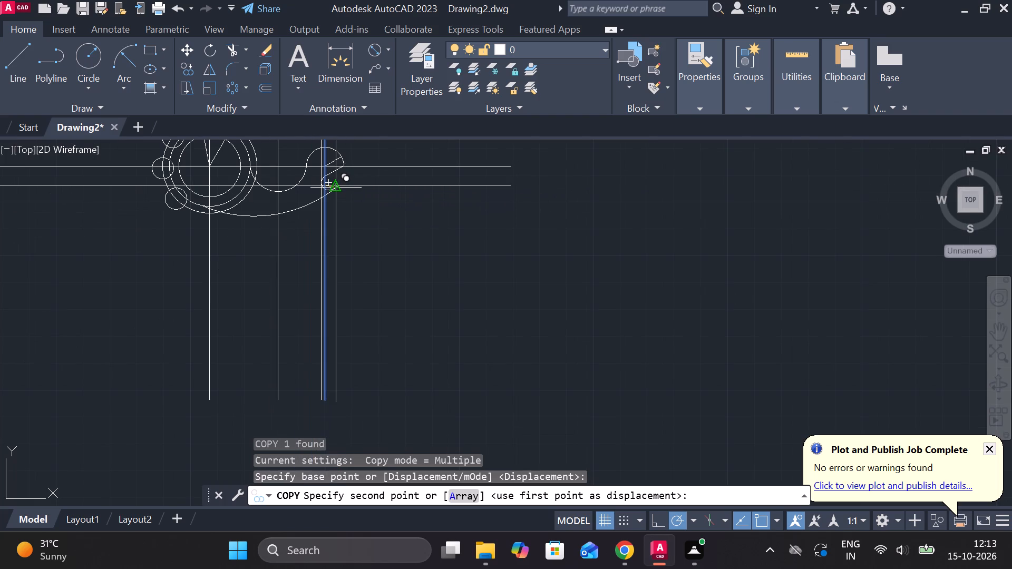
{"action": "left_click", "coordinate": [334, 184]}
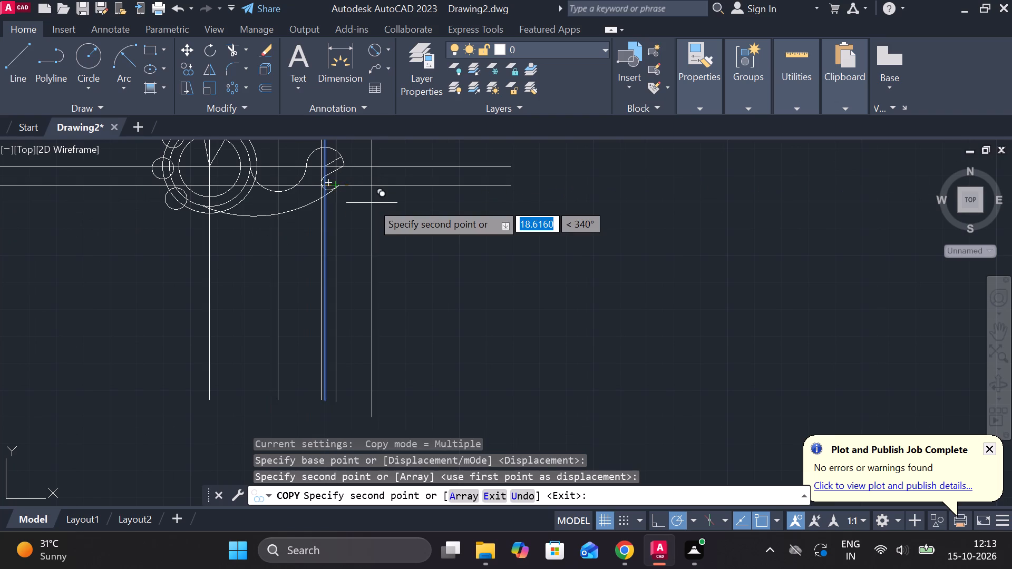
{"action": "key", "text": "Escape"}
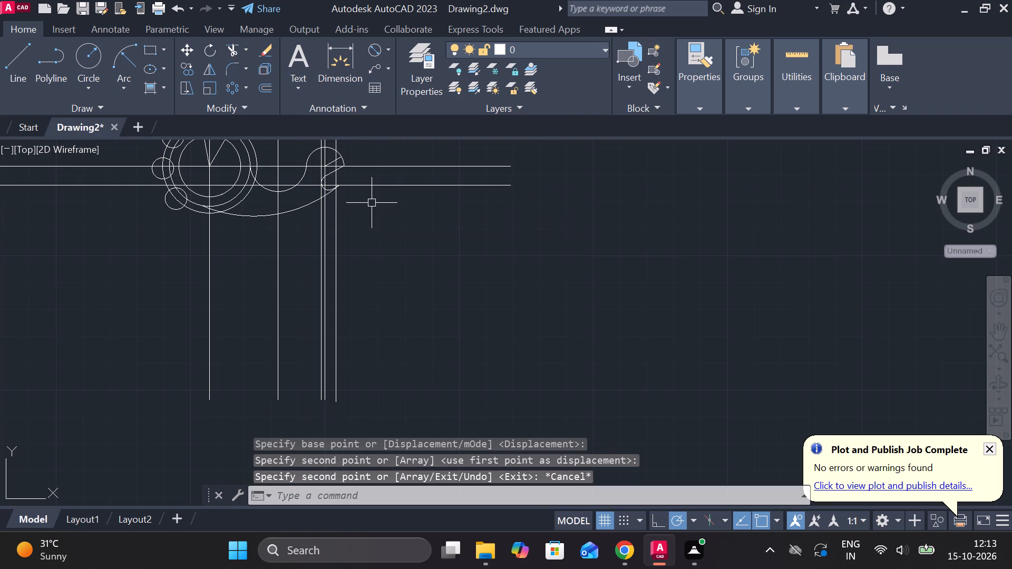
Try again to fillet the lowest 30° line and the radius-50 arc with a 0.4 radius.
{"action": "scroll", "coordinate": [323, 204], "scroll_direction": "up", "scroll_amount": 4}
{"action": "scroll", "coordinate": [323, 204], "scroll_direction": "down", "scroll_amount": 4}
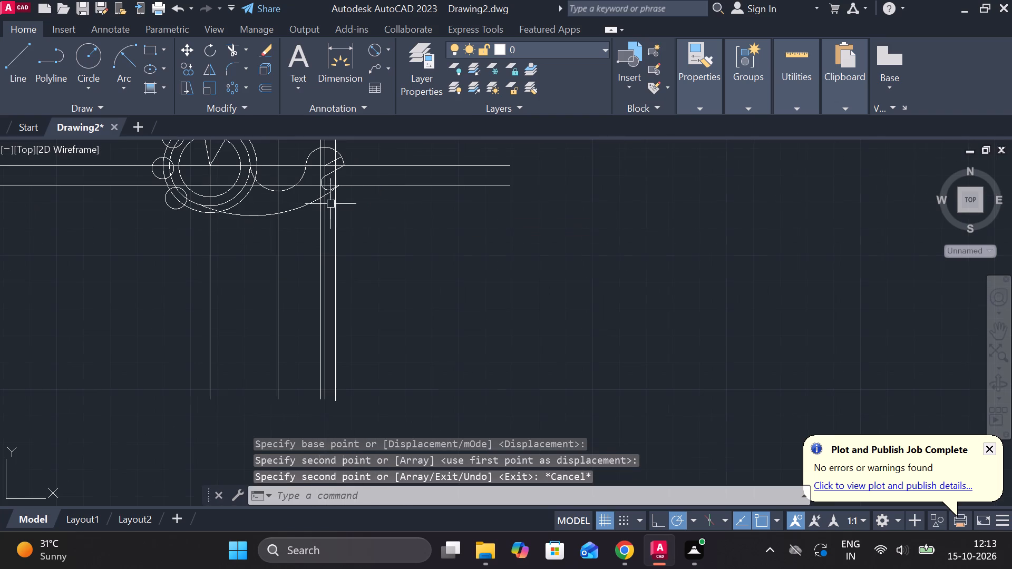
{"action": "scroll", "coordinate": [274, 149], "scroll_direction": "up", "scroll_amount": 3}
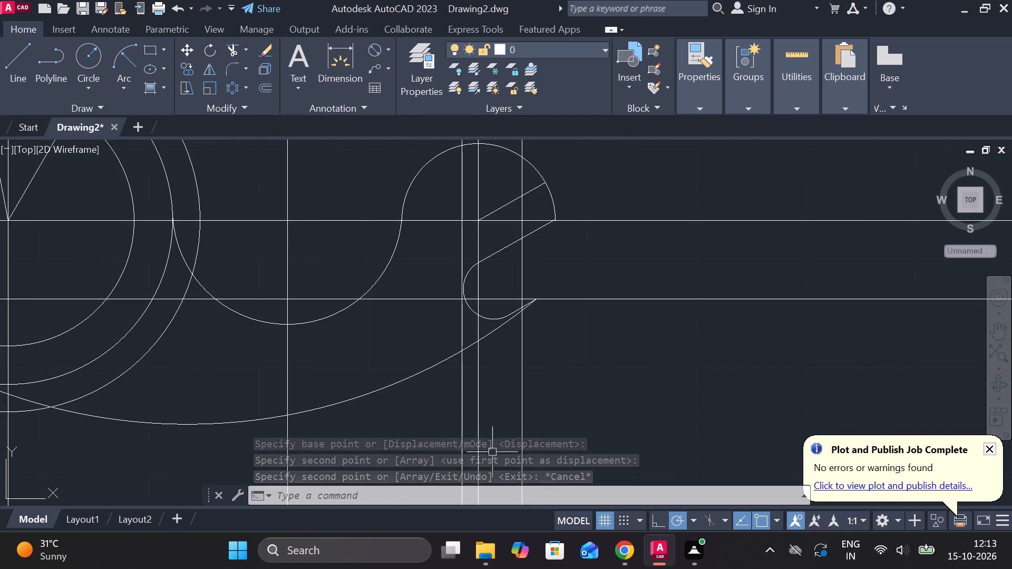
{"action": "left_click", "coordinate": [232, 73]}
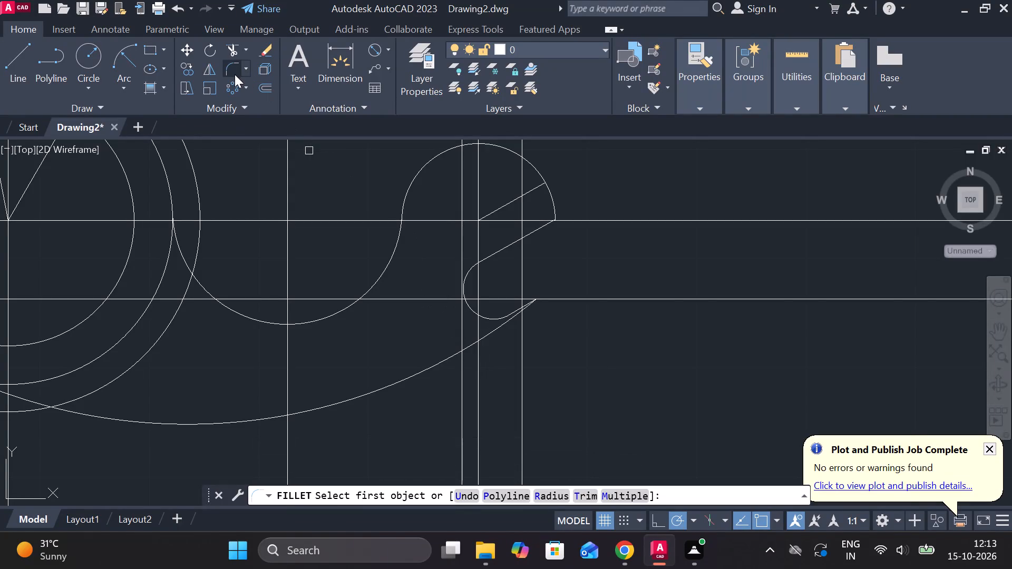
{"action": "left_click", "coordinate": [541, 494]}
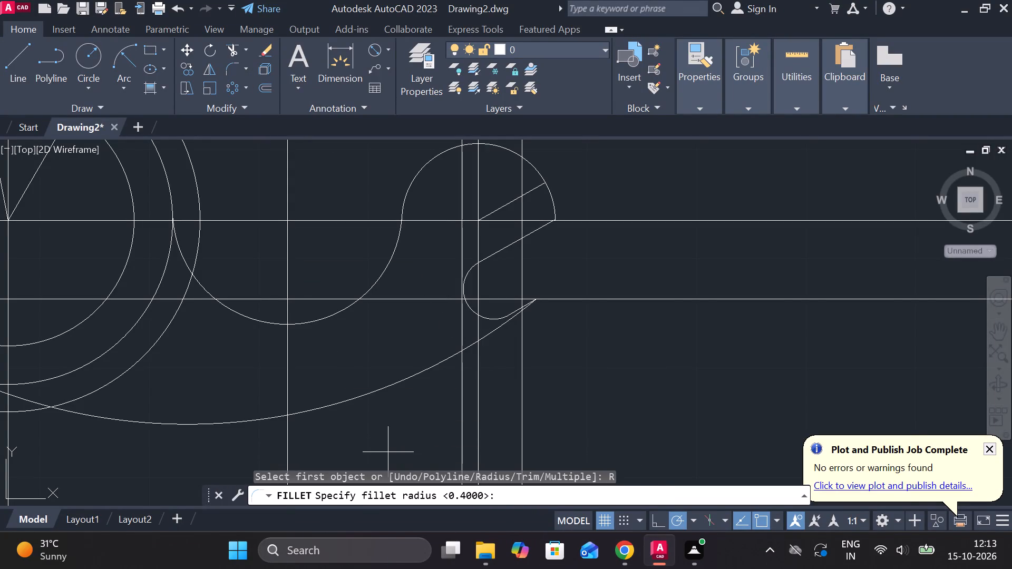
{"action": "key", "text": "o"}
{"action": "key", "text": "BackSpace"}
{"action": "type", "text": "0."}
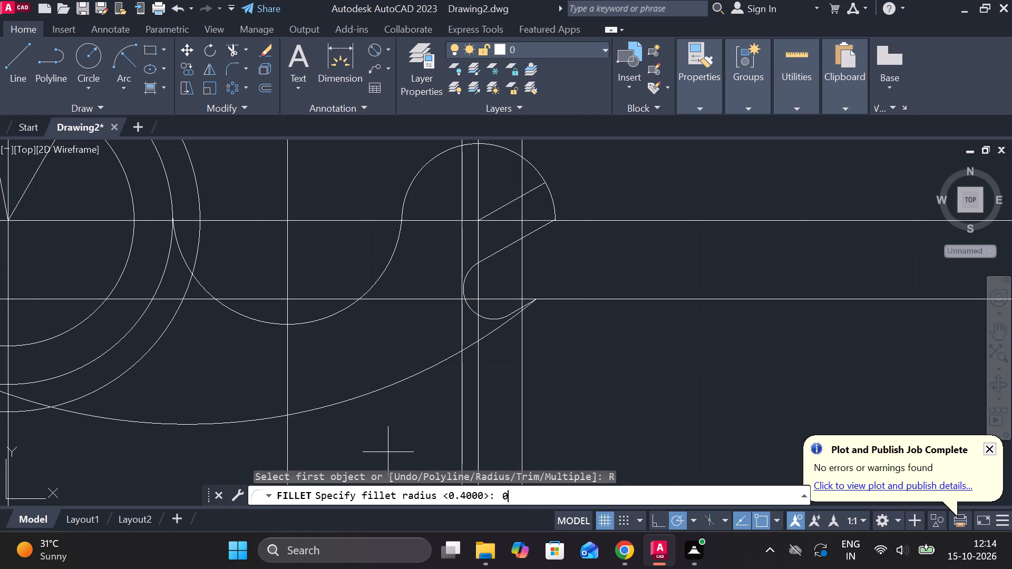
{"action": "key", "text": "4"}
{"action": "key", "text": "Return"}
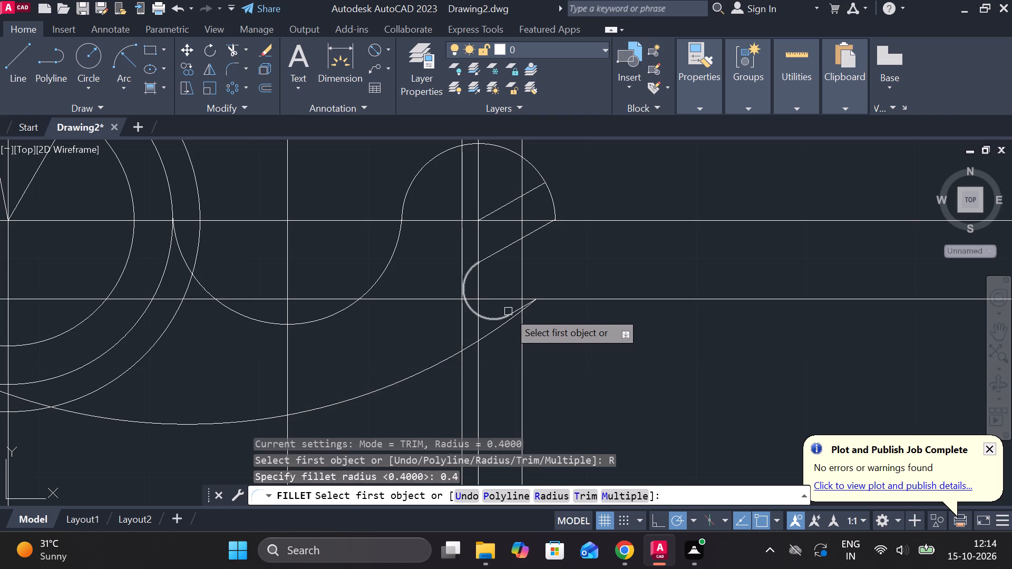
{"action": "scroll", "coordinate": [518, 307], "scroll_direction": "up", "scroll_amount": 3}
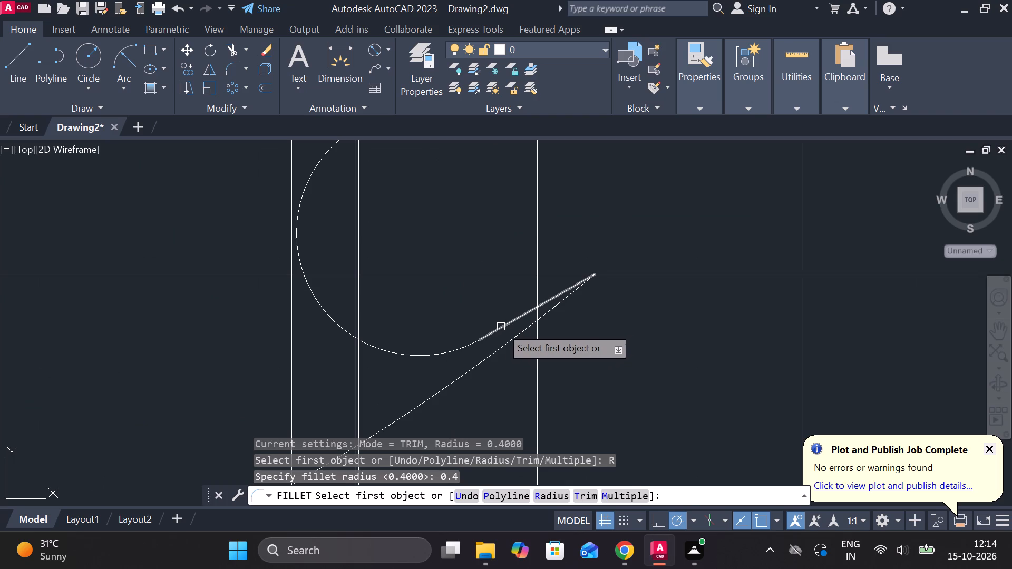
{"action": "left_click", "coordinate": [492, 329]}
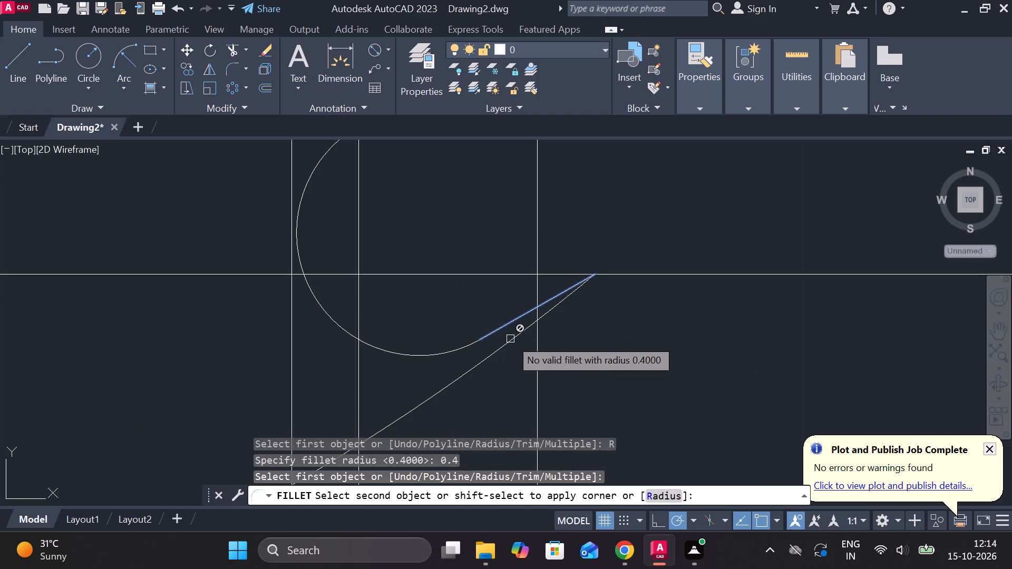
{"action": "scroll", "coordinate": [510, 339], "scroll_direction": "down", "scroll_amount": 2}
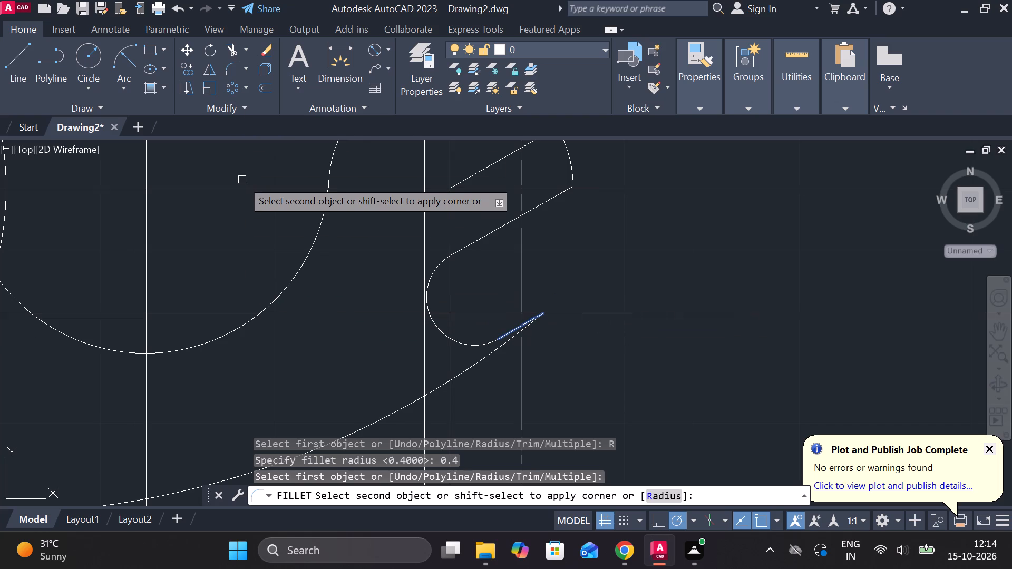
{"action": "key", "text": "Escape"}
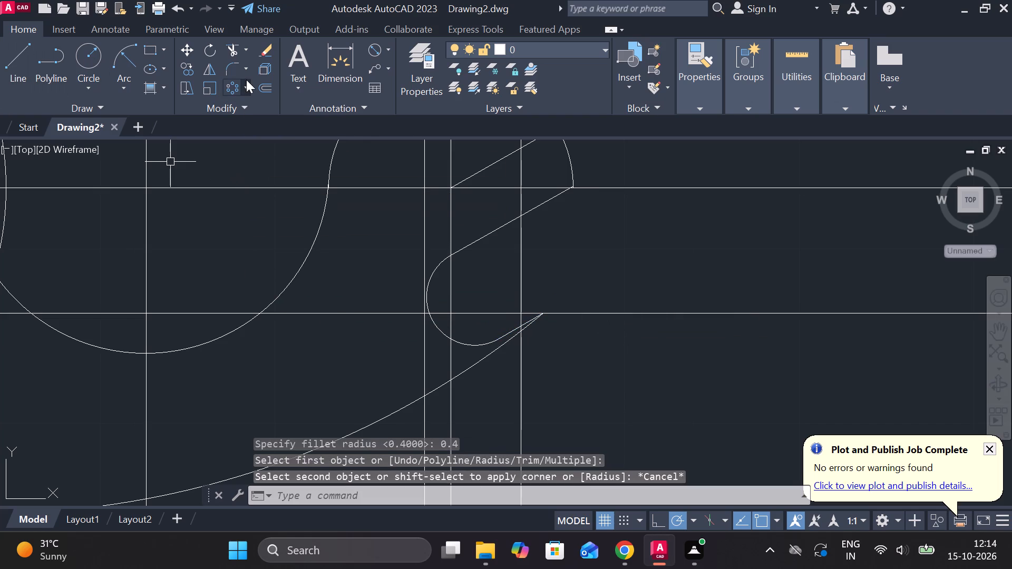
Fillet the small arc between the two lower 30° lines and the radius-50 arc with the 0.4 radius.
{"action": "left_click", "coordinate": [239, 64]}
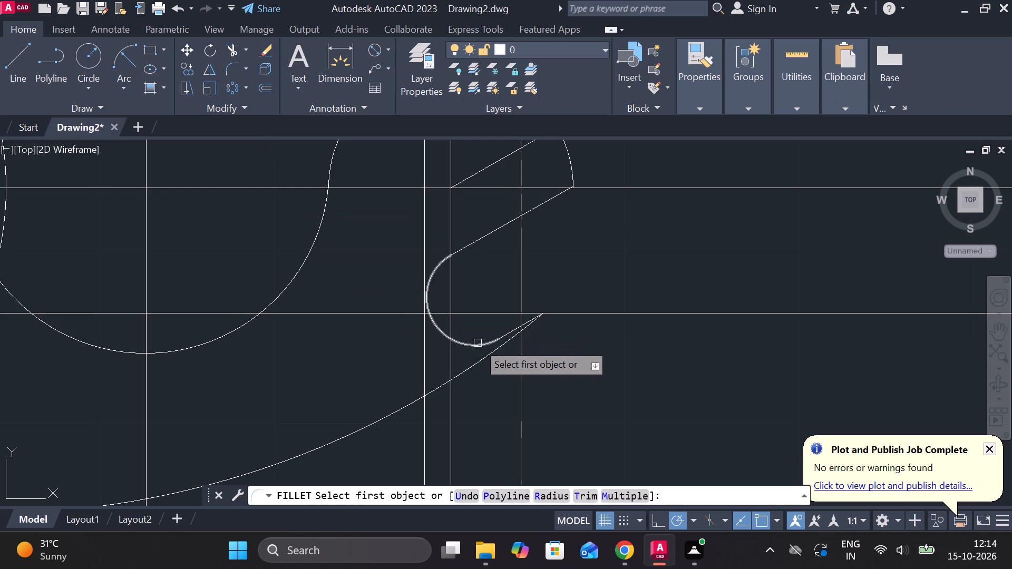
{"action": "left_click", "coordinate": [482, 344]}
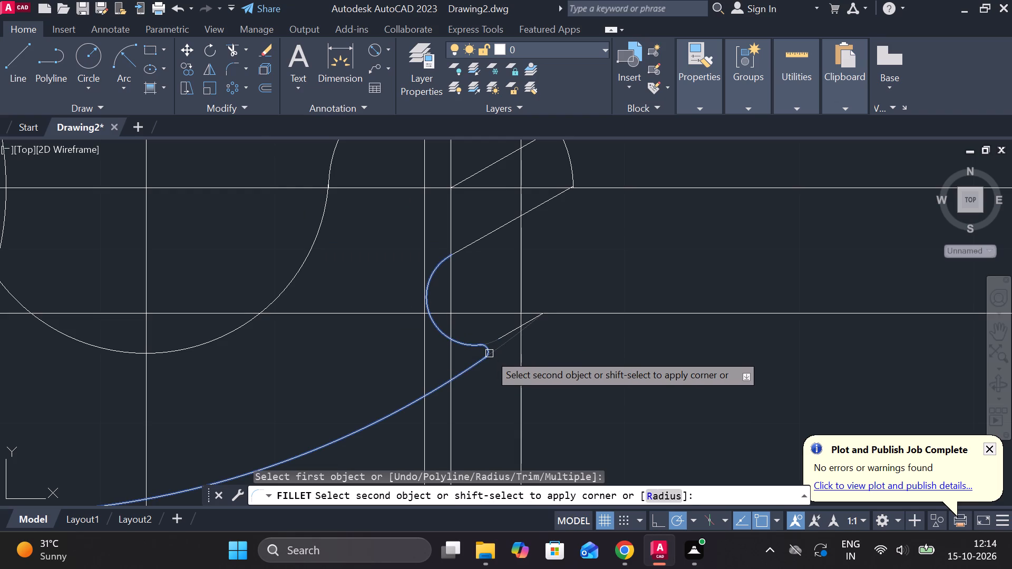
{"action": "left_click", "coordinate": [489, 354]}
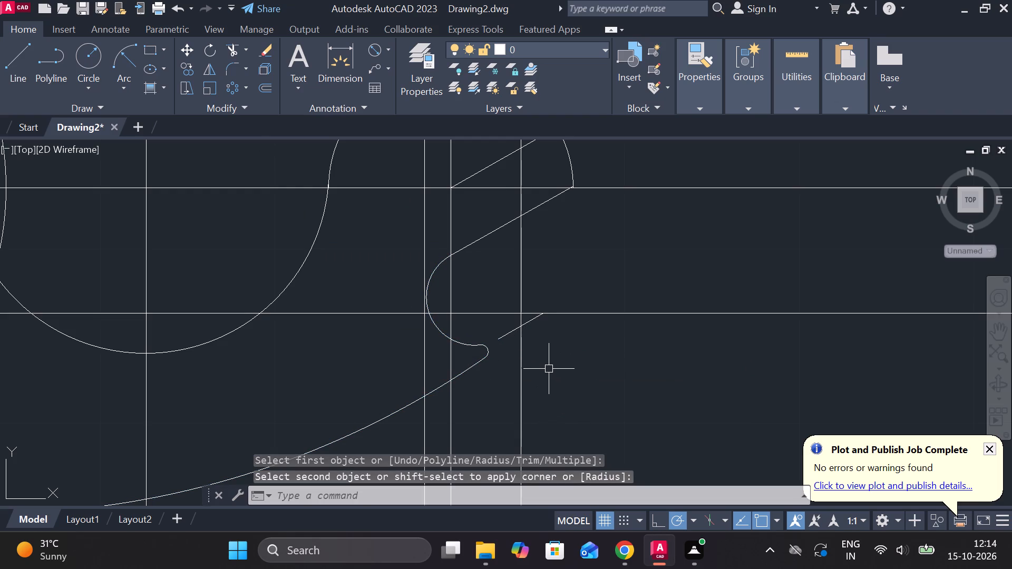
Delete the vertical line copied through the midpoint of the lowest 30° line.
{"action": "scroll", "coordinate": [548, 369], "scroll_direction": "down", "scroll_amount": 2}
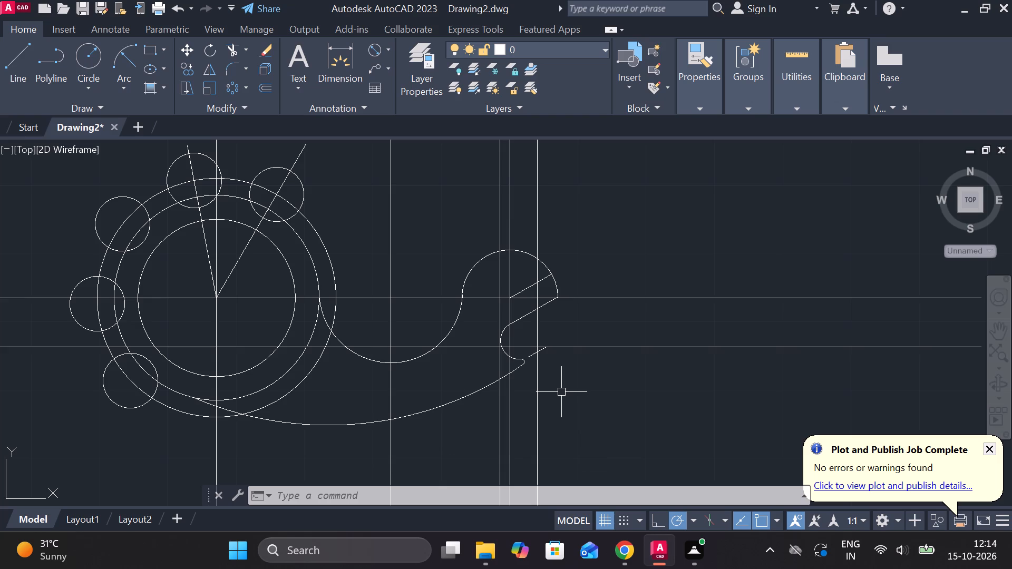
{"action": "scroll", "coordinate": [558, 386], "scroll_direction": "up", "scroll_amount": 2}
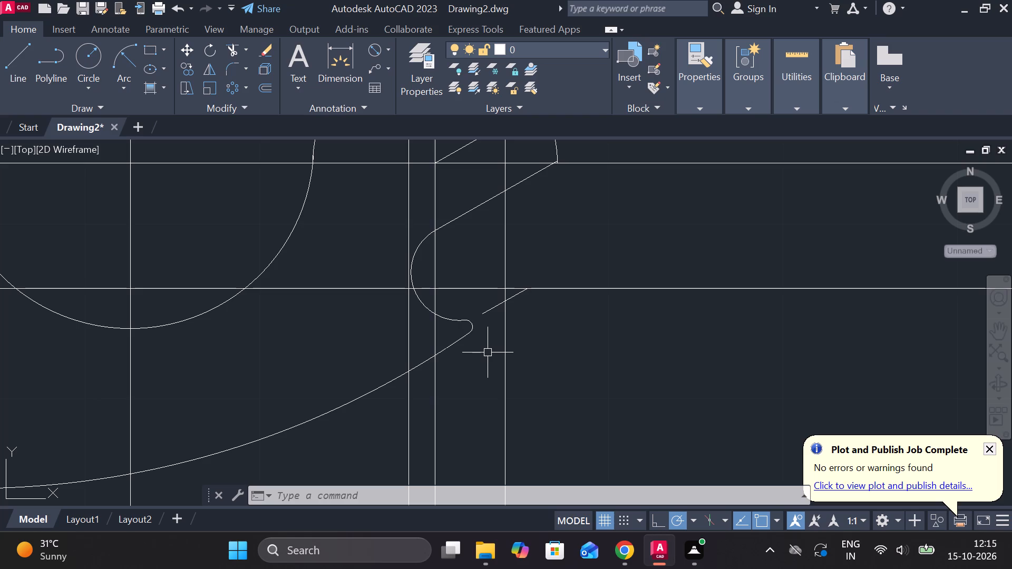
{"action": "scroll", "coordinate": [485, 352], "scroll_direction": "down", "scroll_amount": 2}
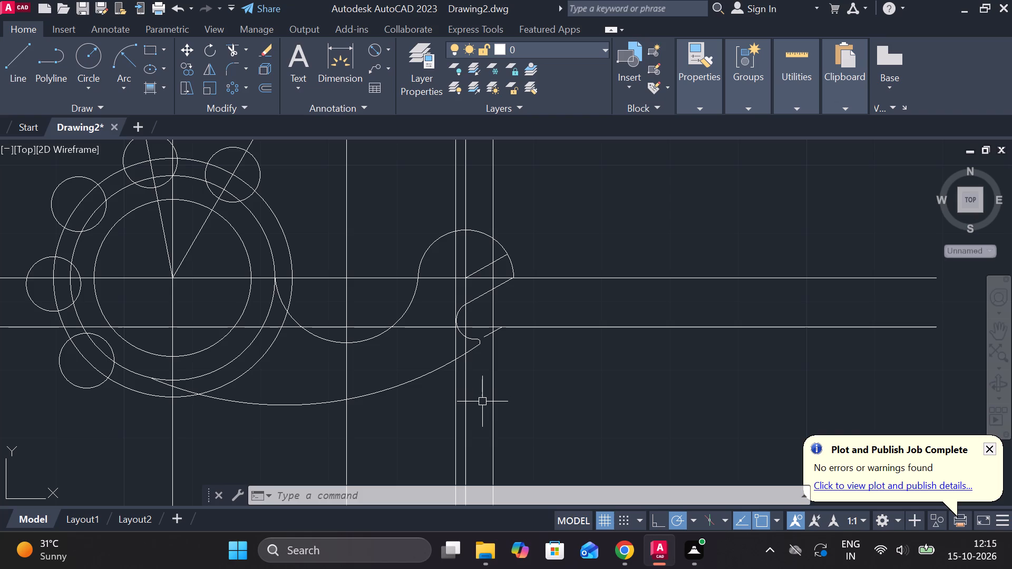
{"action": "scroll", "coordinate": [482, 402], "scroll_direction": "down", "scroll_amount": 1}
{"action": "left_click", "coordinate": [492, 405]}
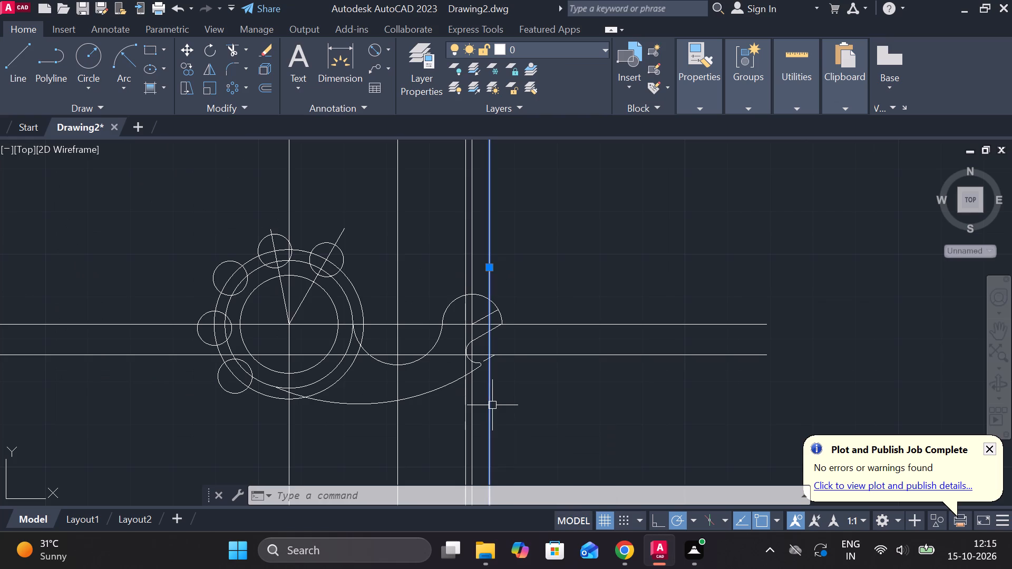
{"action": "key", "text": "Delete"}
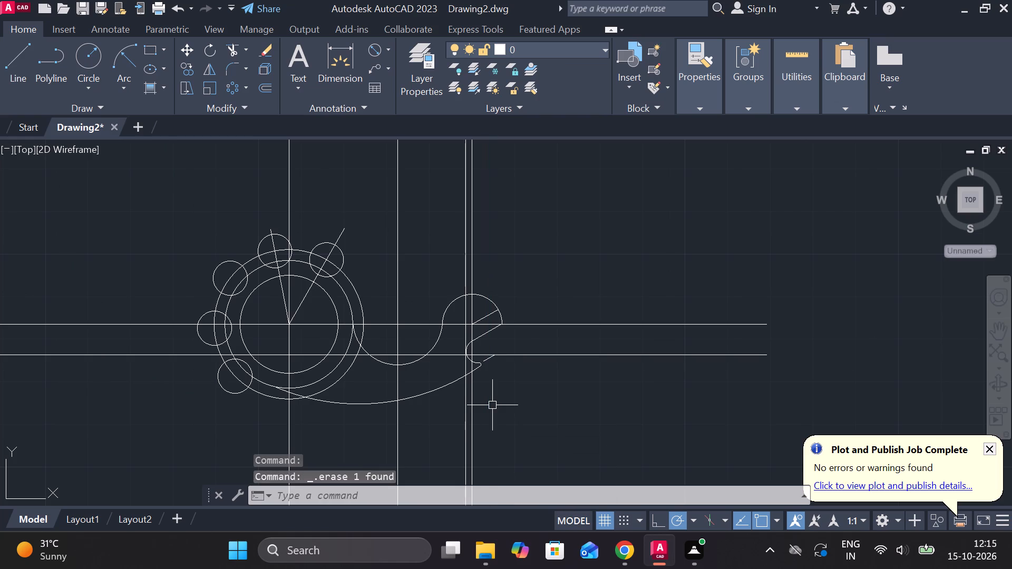
Delete the short detached 30° line beside the new fillet.
{"action": "scroll", "coordinate": [492, 405], "scroll_direction": "down", "scroll_amount": 1}
{"action": "scroll", "coordinate": [480, 397], "scroll_direction": "up", "scroll_amount": 3}
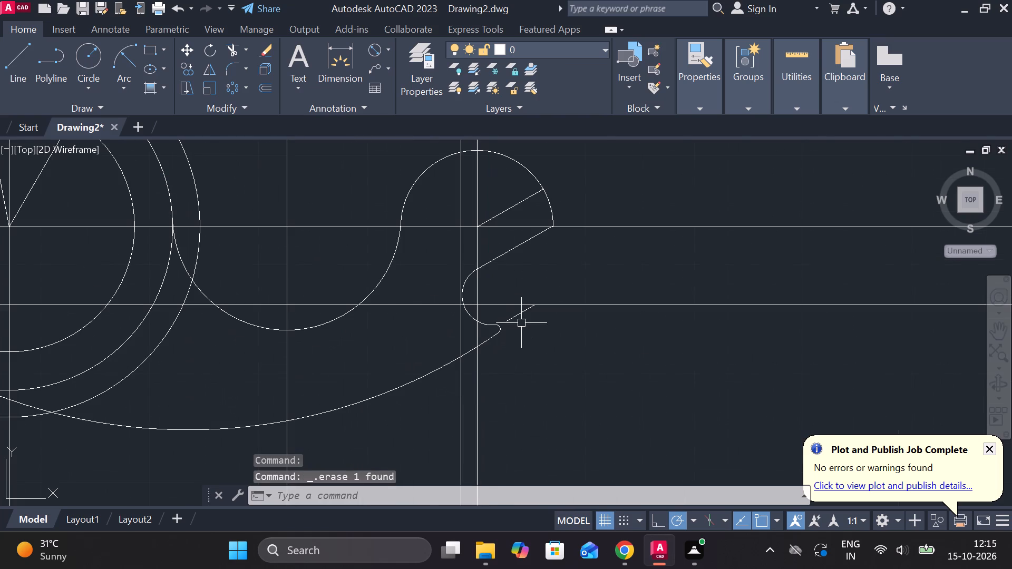
{"action": "left_click", "coordinate": [519, 315]}
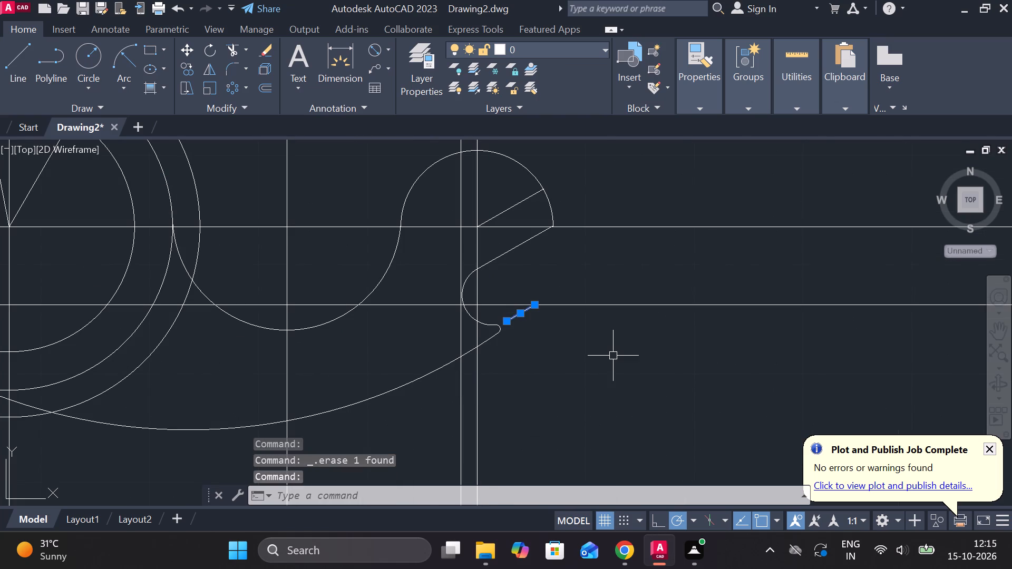
{"action": "key", "text": "BackSpace"}
{"action": "key", "text": "Delete"}
Delete the lower horizontal construction line below the main horizontal centre line.
{"action": "scroll", "coordinate": [531, 327], "scroll_direction": "down", "scroll_amount": 3}
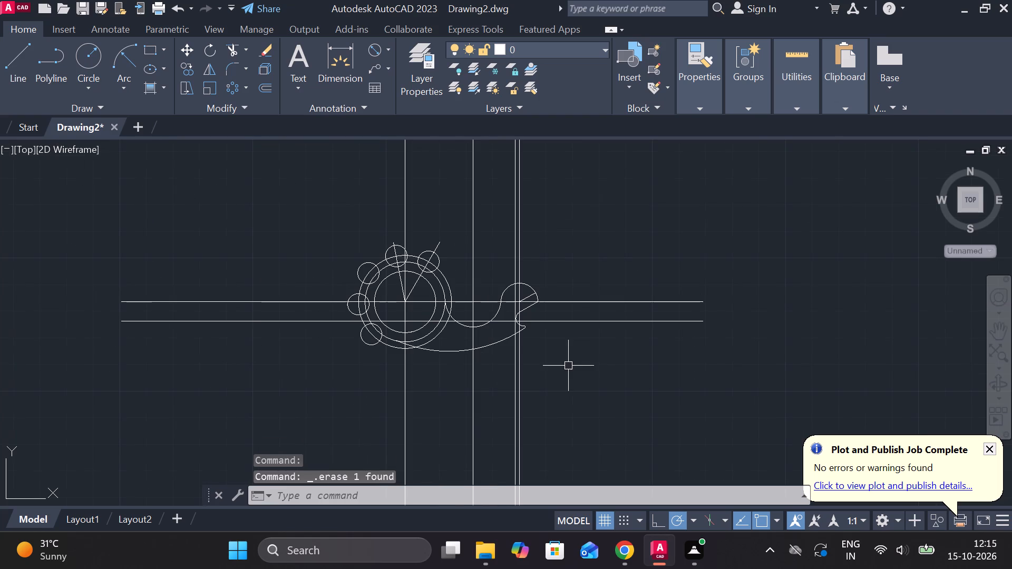
{"action": "left_click", "coordinate": [603, 319]}
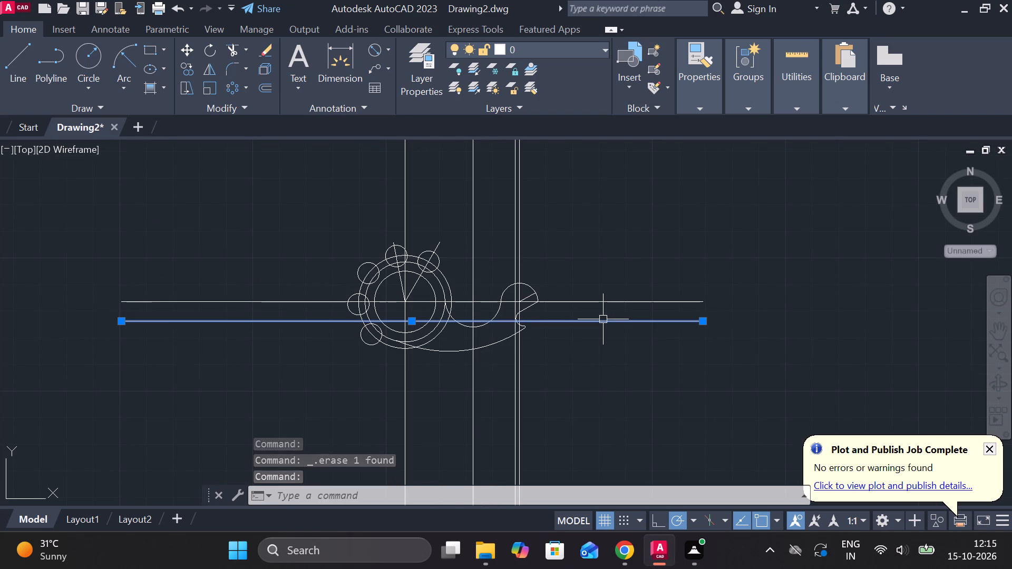
{"action": "key", "text": "Delete"}
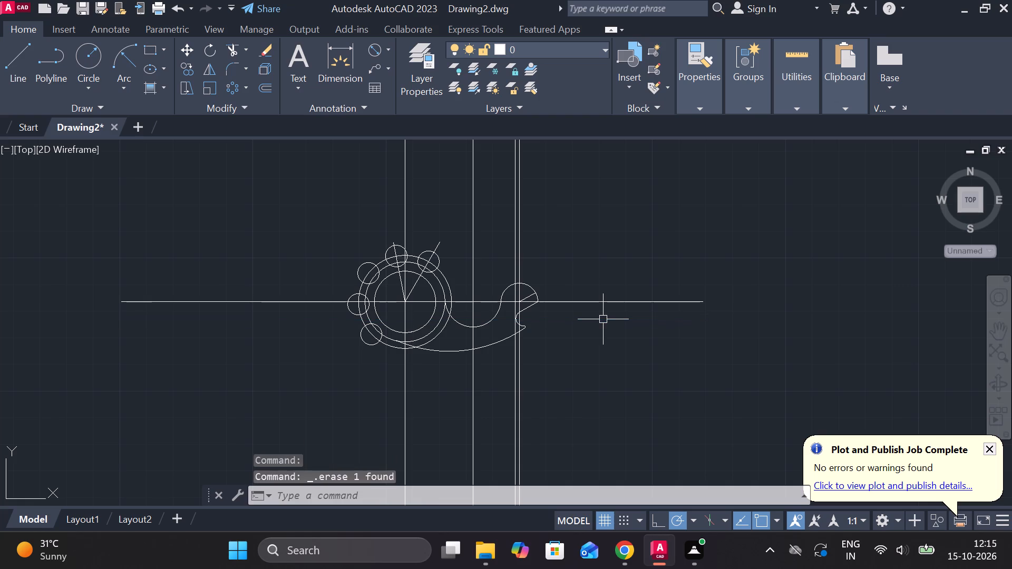
Draw a circle of radius 2.7 centred on the lower-right part of the outermost large circle, beside the concave connecting arc.
{"action": "scroll", "coordinate": [438, 350], "scroll_direction": "up", "scroll_amount": 3}
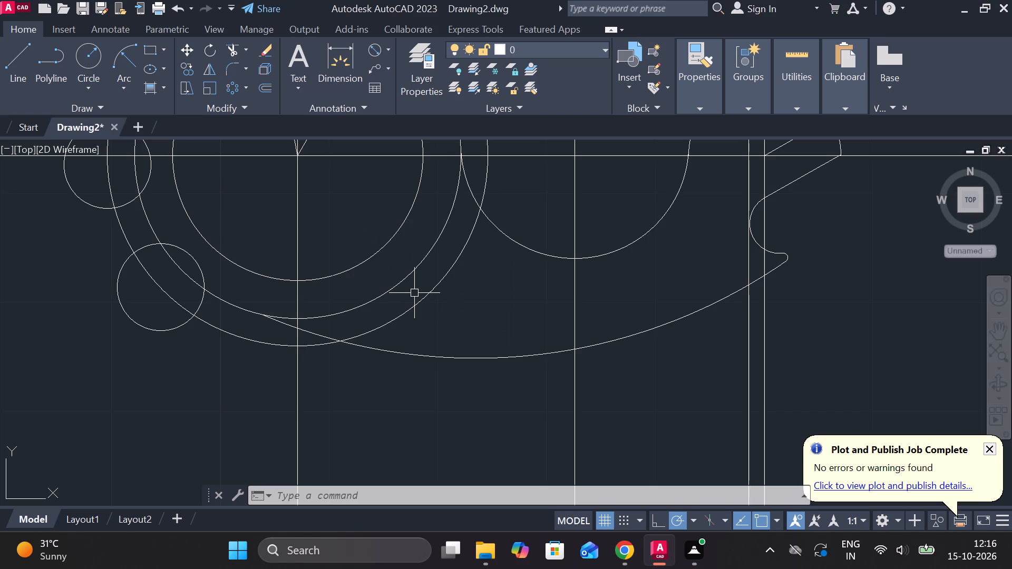
{"action": "left_click", "coordinate": [96, 55]}
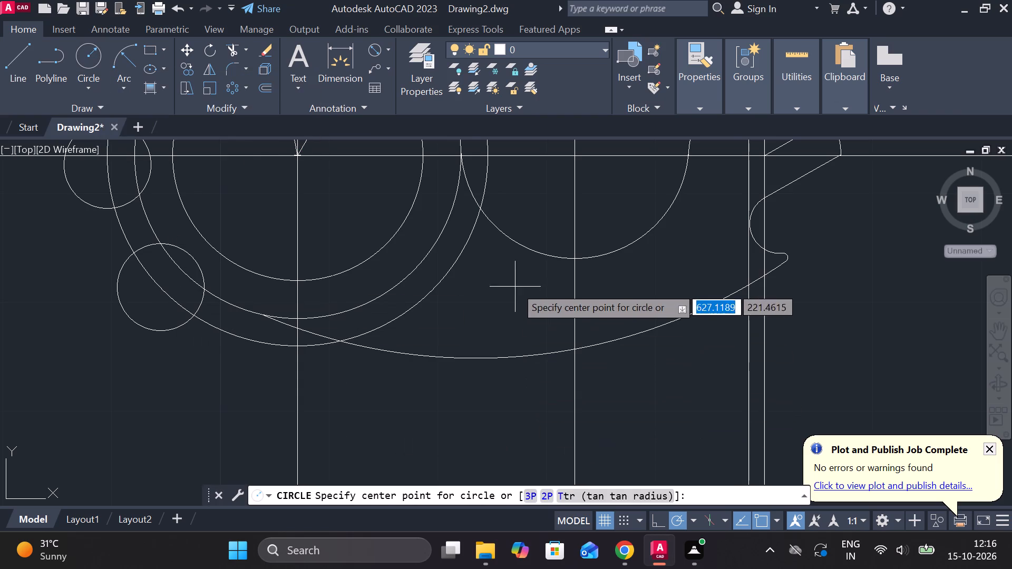
{"action": "left_click", "coordinate": [460, 254]}
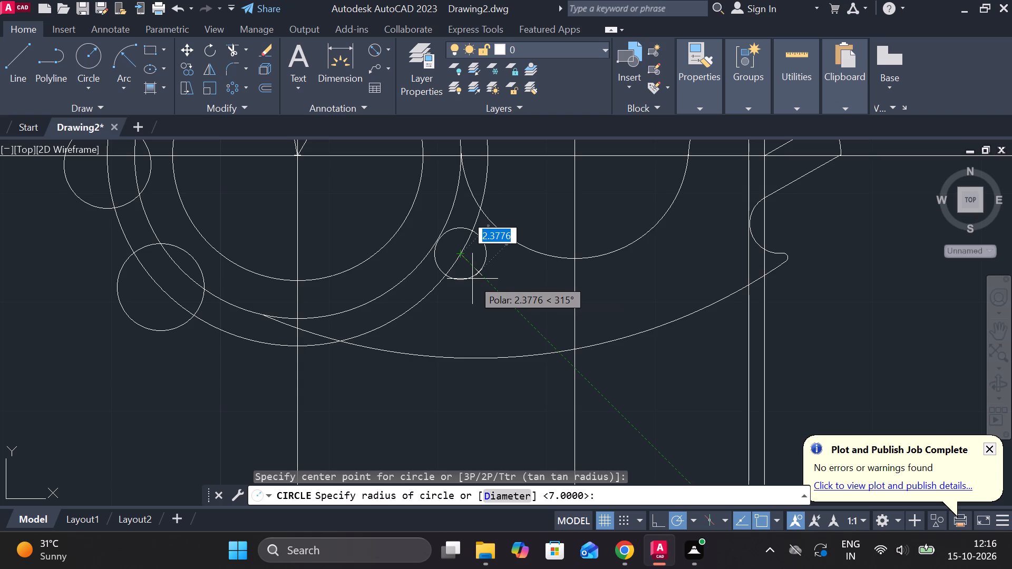
{"action": "key", "text": "2"}
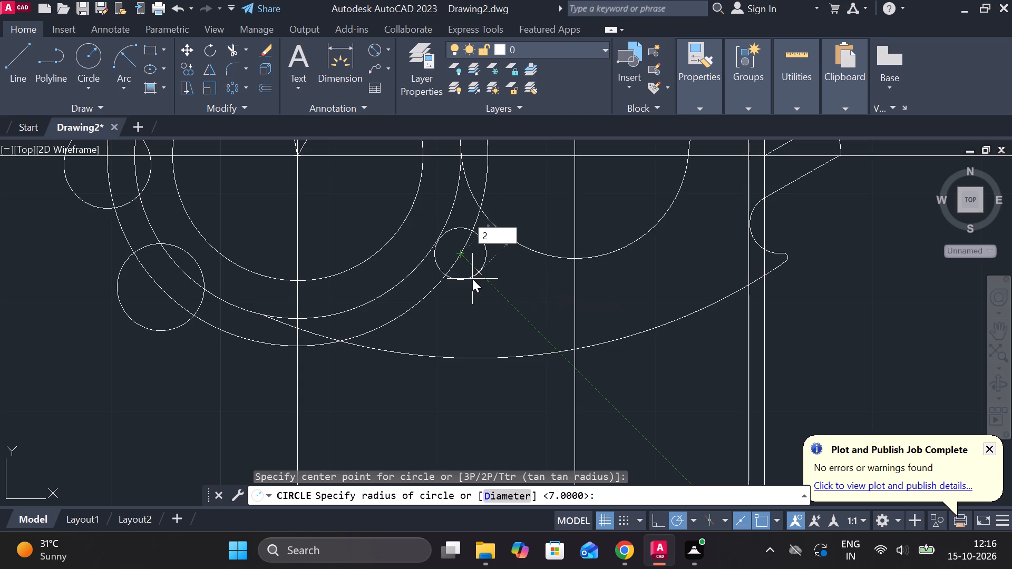
{"action": "key", "text": "period"}
{"action": "key", "text": "7"}
{"action": "key", "text": "Return"}
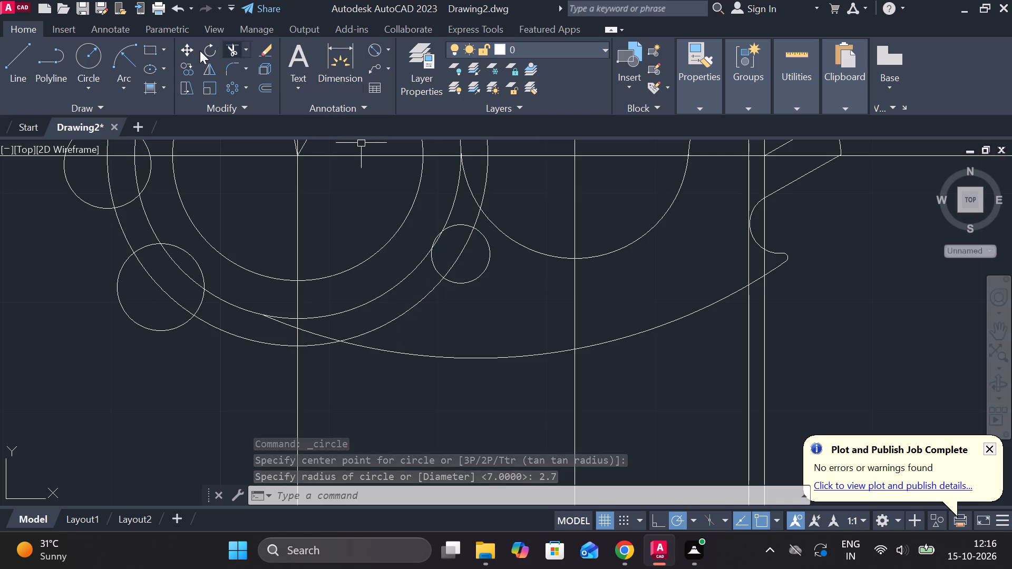
Draw a second circle of radius 2.7 centred on the outermost large circle, just below and left of the first one.
{"action": "left_click", "coordinate": [90, 59]}
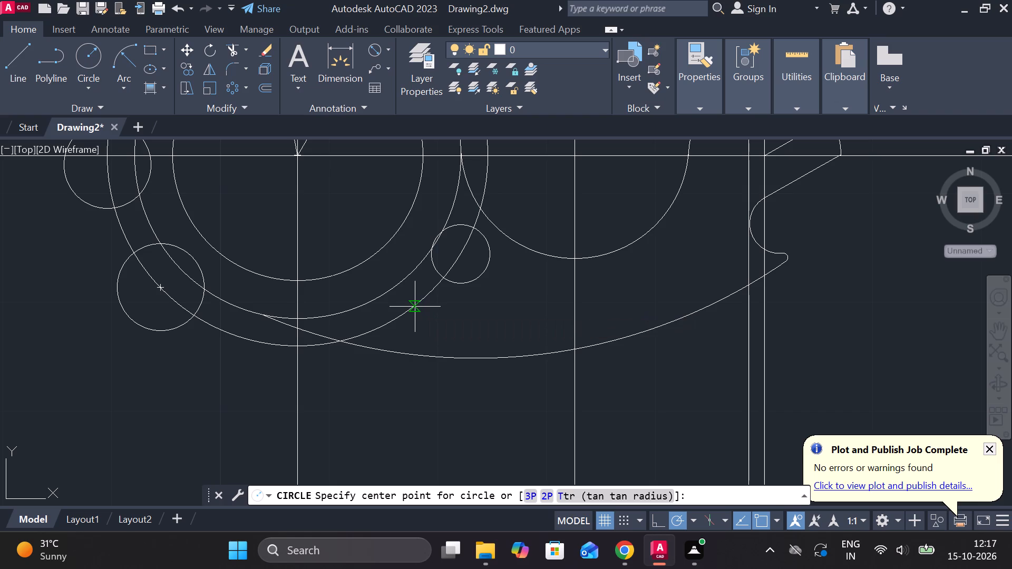
{"action": "left_click", "coordinate": [415, 307]}
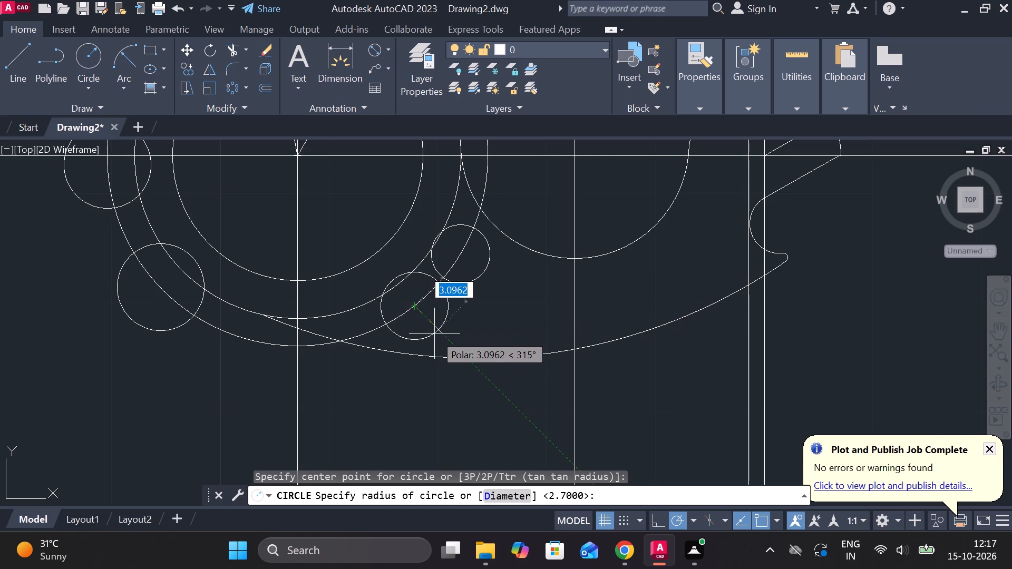
{"action": "key", "text": "2"}
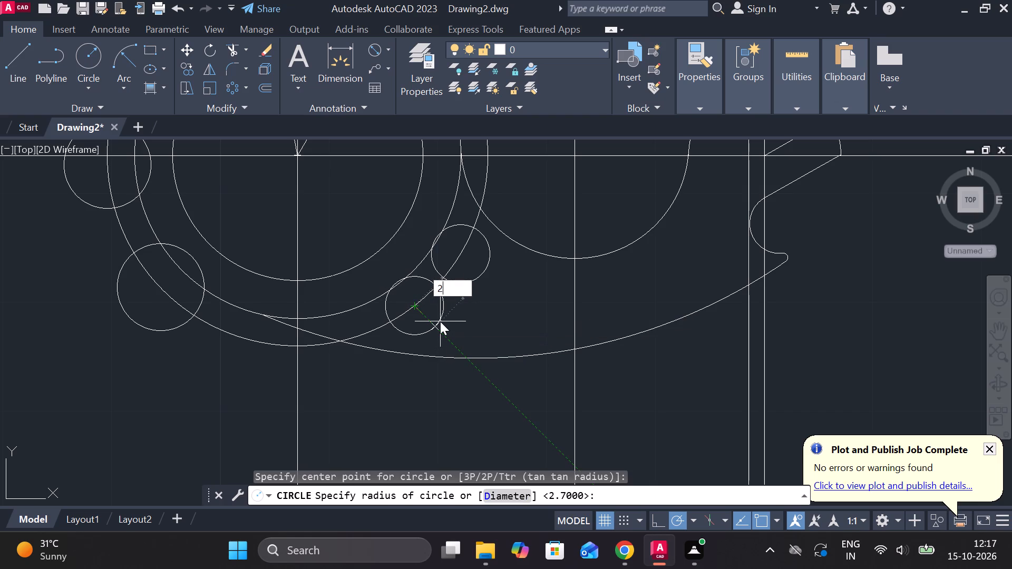
{"action": "key", "text": "period"}
{"action": "key", "text": "7"}
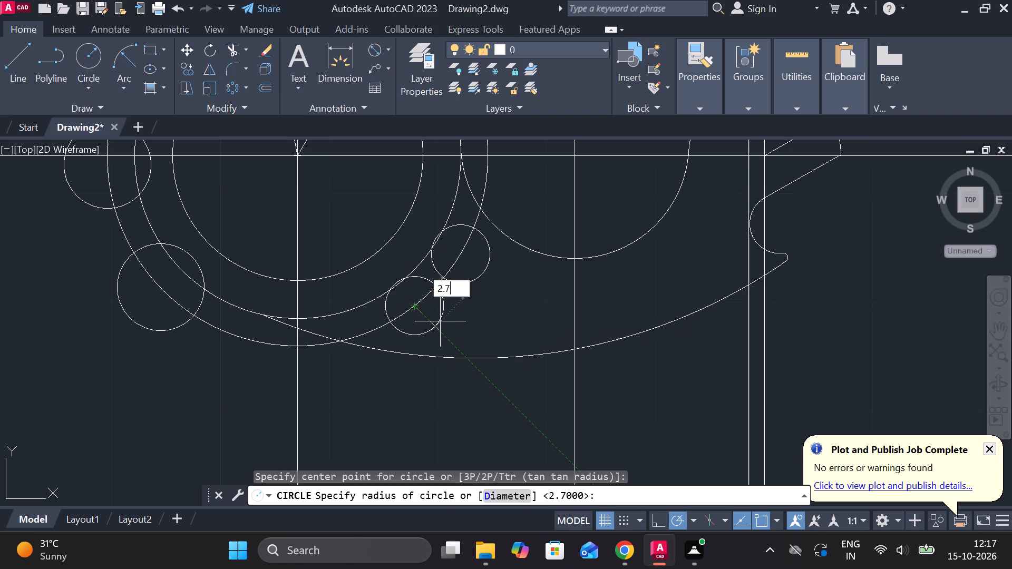
{"action": "key", "text": "Return"}
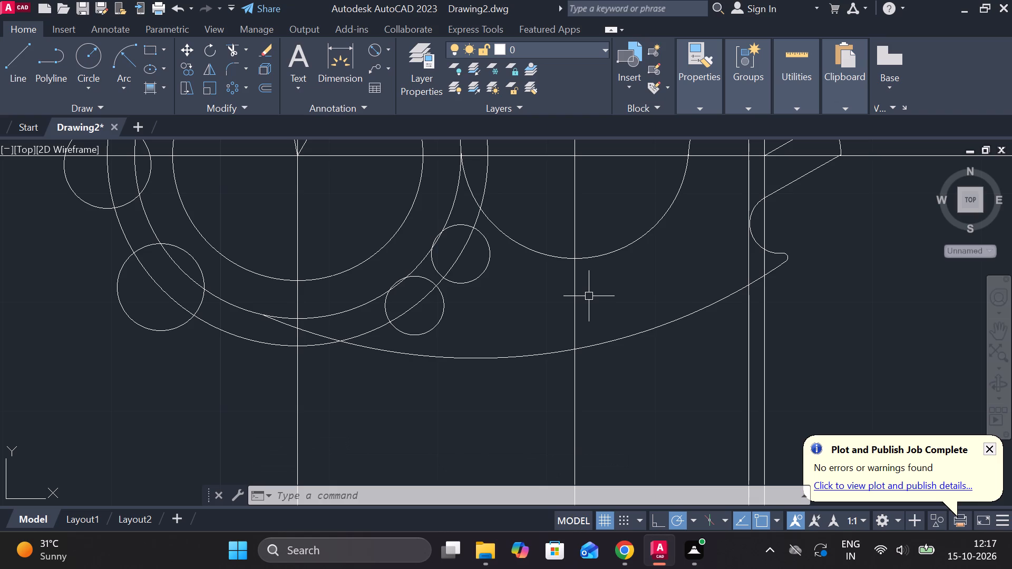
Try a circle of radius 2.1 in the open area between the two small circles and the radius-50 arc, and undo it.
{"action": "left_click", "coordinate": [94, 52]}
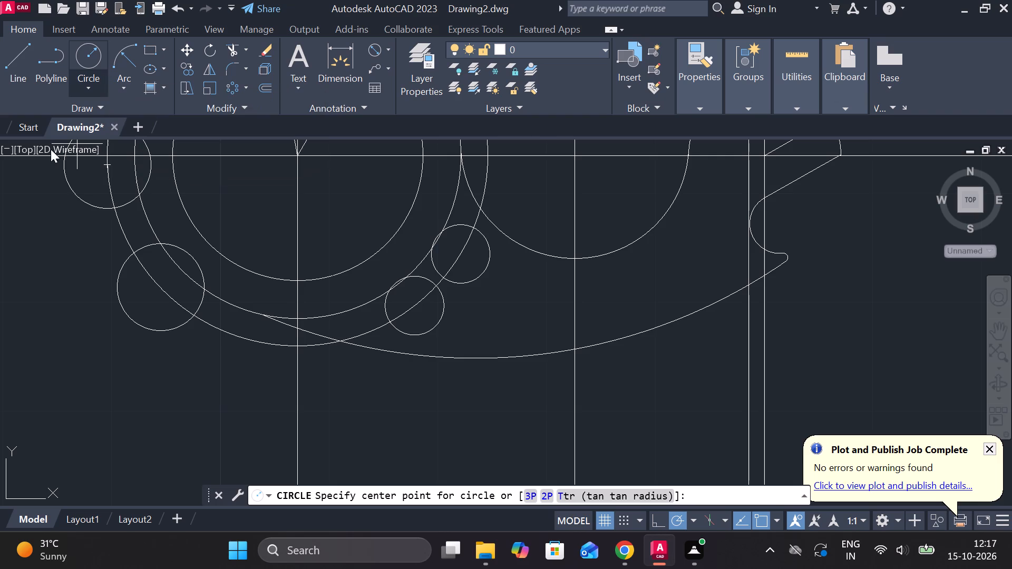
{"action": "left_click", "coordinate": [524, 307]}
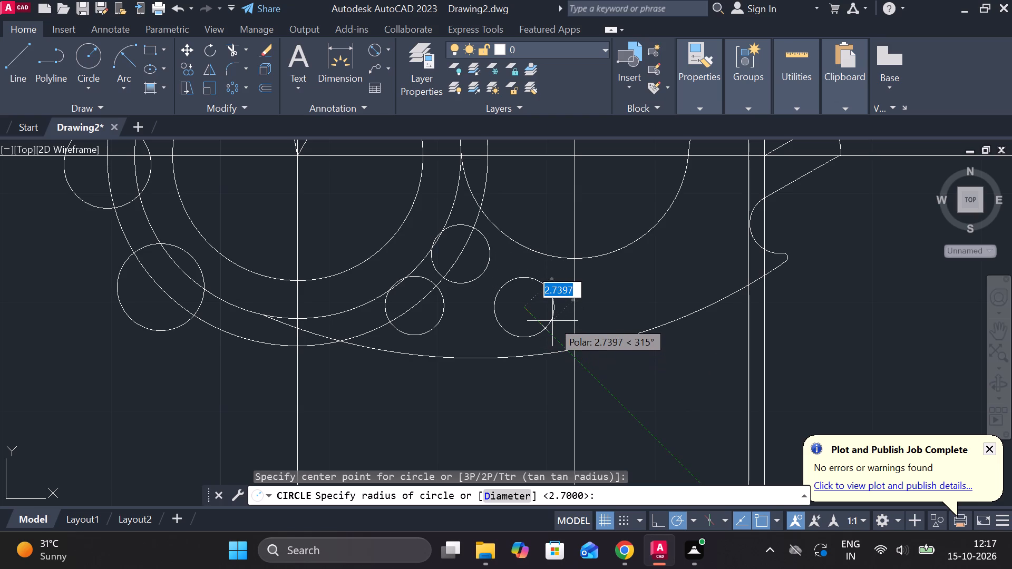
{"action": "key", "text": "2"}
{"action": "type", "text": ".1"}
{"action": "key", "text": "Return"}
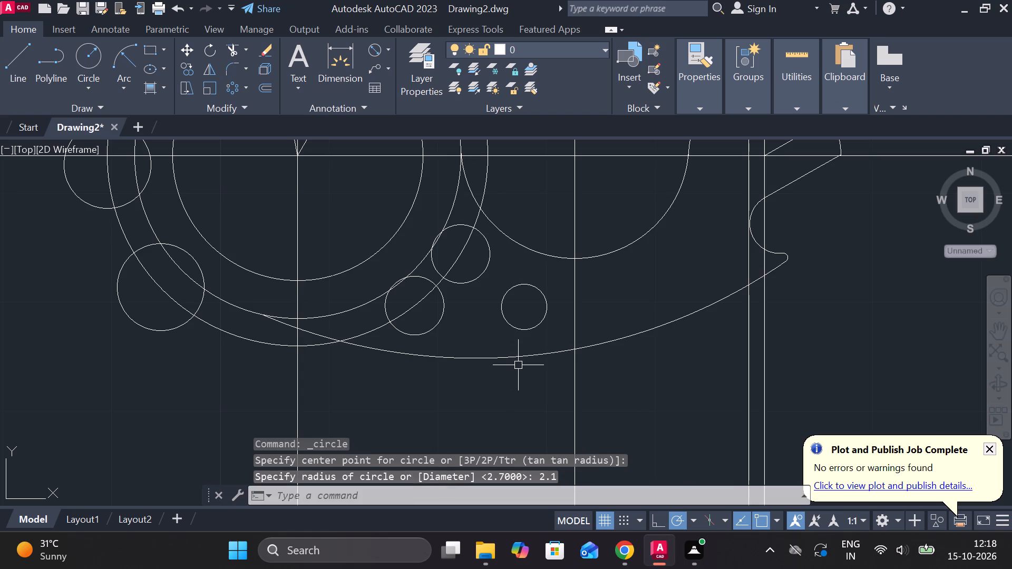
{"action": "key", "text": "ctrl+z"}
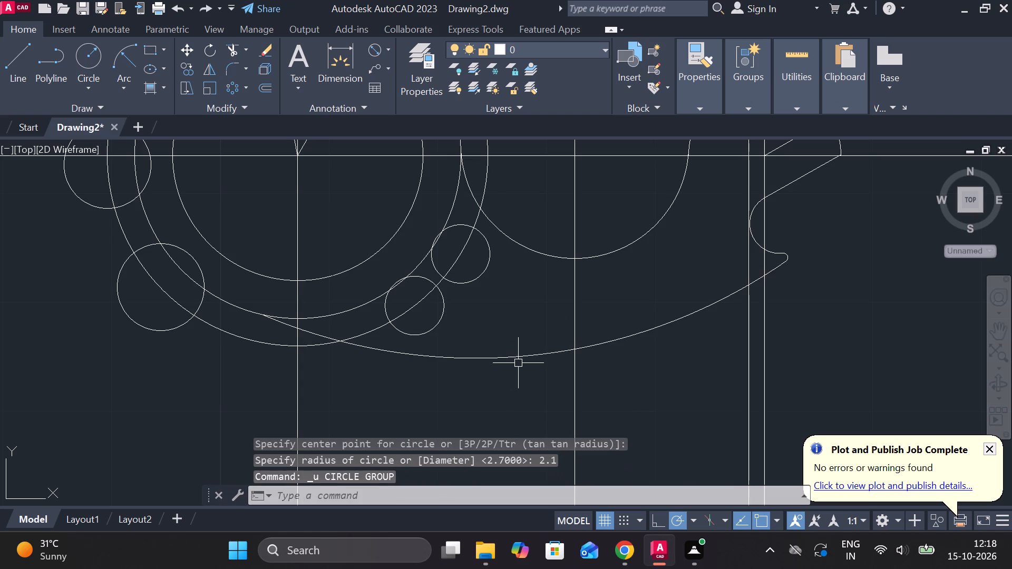
Place the centre of a new circle above the radius-50 arc, just left of the middle vertical construction line.
{"action": "left_click", "coordinate": [84, 62]}
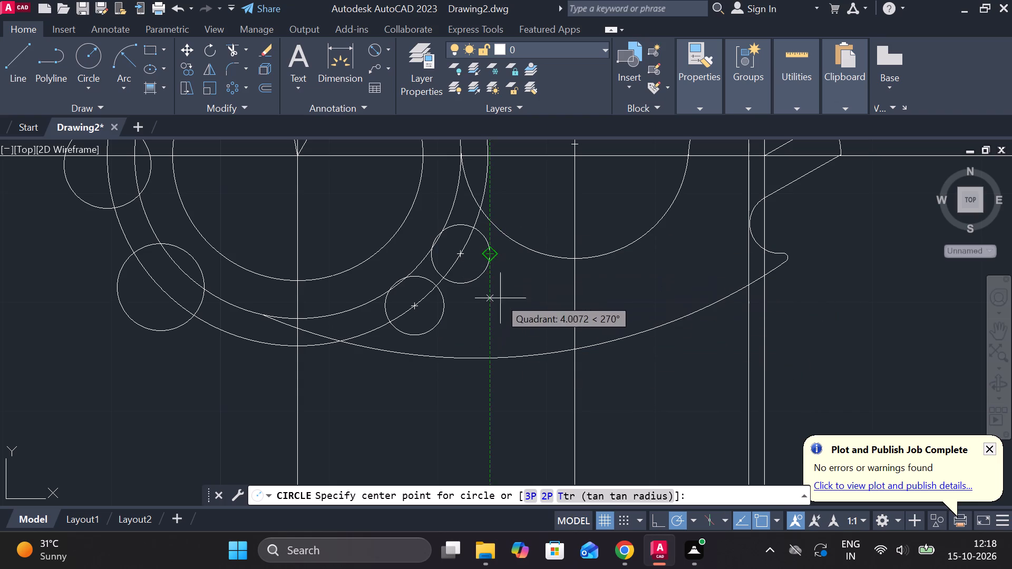
{"action": "left_click", "coordinate": [538, 304]}
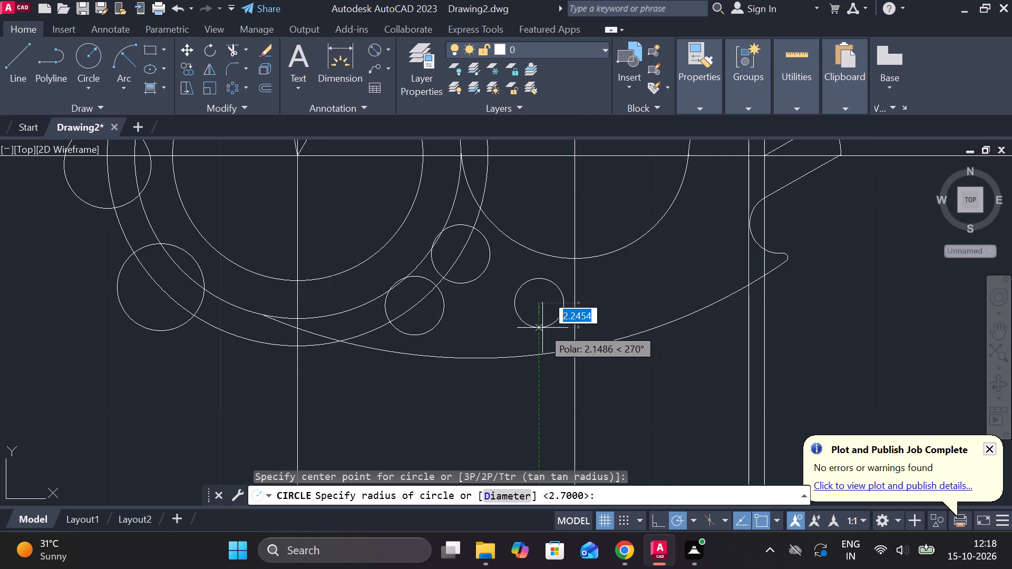
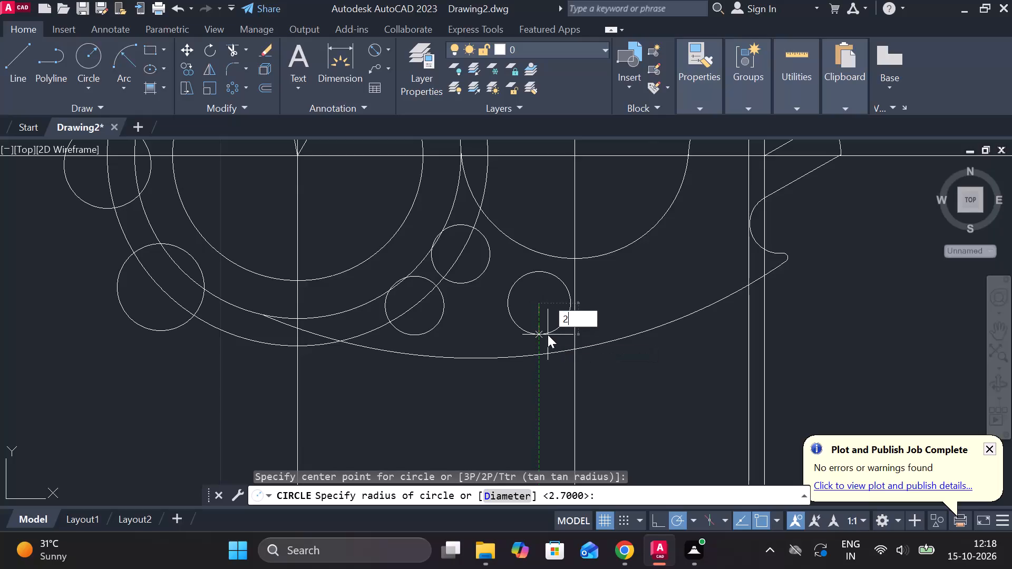
Give the new circle above the radius-50 arc a radius of 2.1.
{"action": "type", "text": ".1"}
{"action": "key", "text": "Return"}
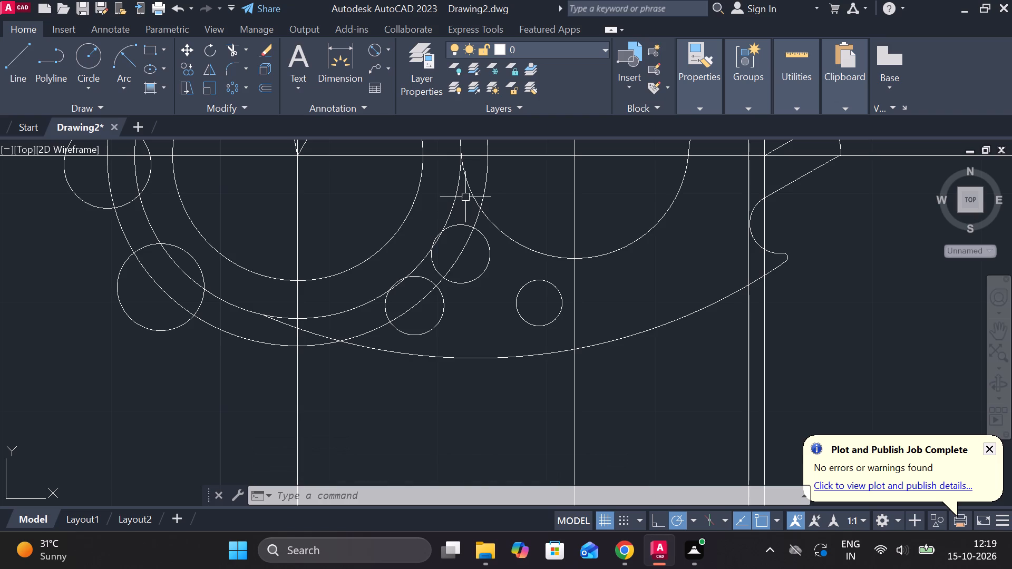
Set the fillet radius to 13.
{"action": "left_click", "coordinate": [231, 68]}
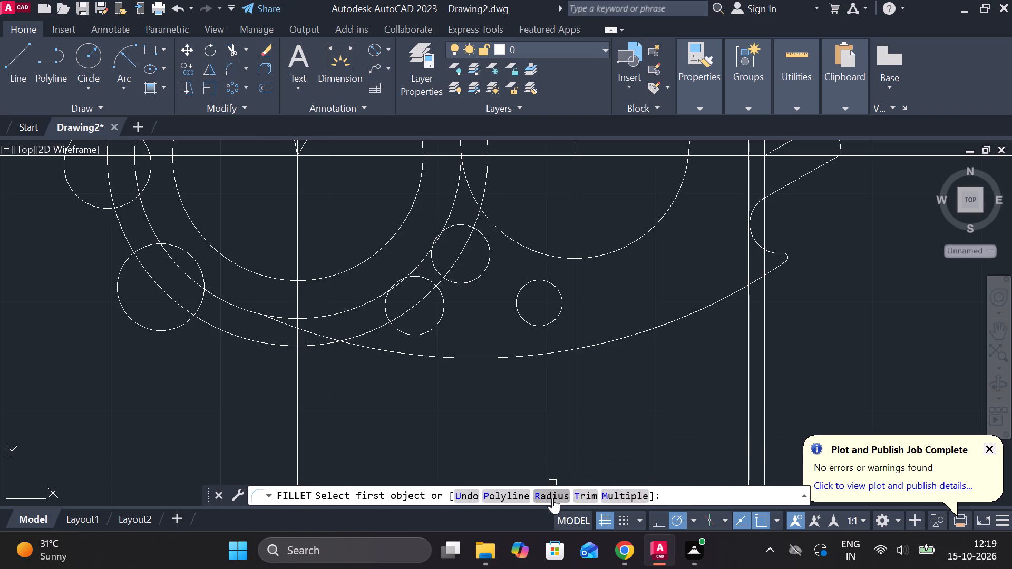
{"action": "left_click", "coordinate": [552, 497]}
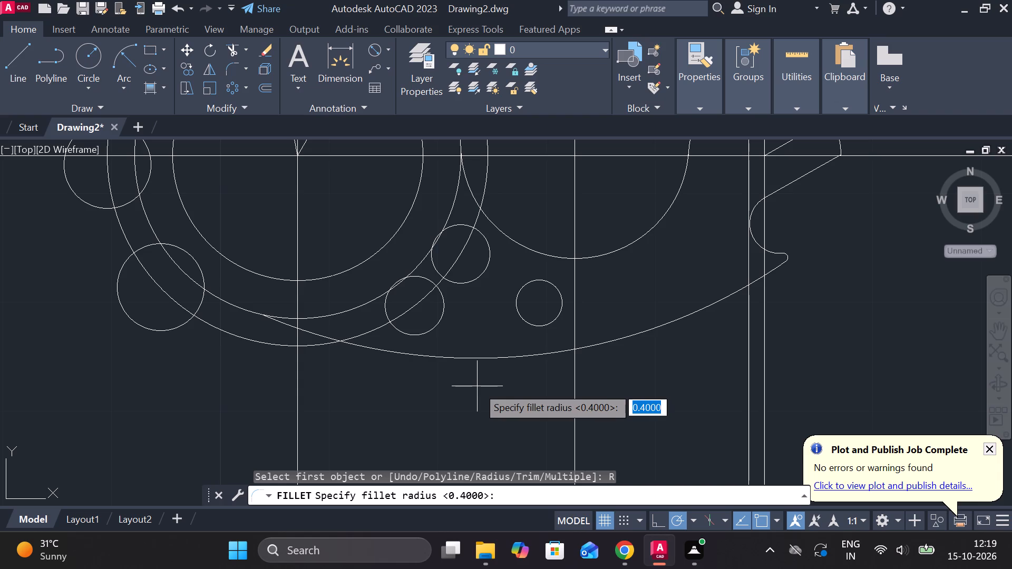
{"action": "type", "text": "13"}
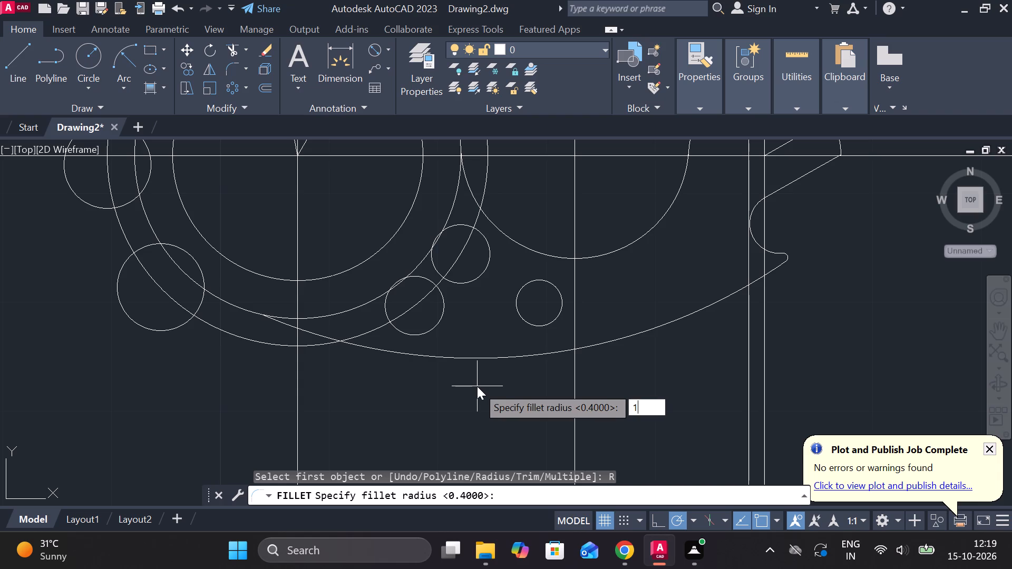
{"action": "key", "text": "Return"}
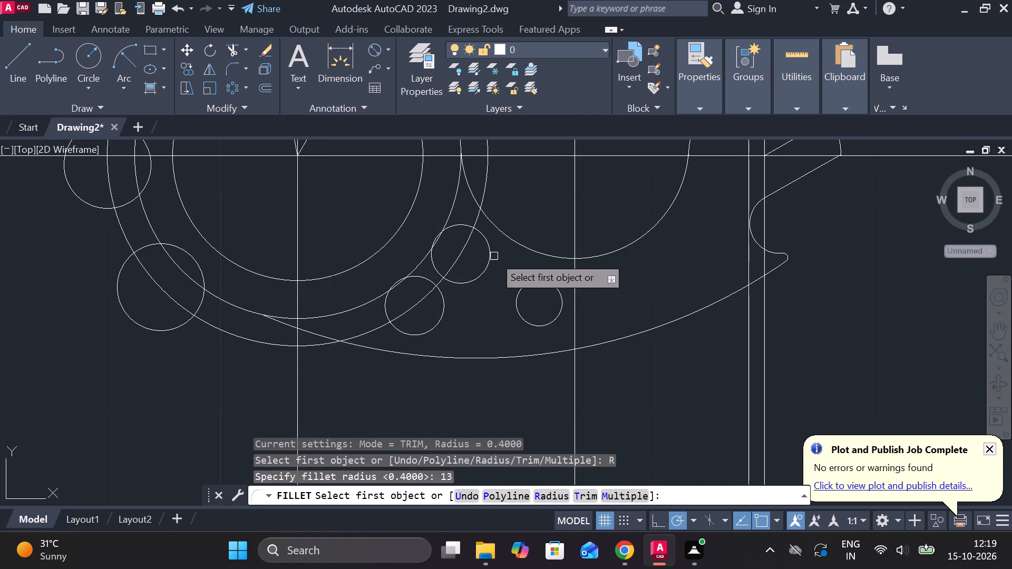
{"action": "left_click", "coordinate": [493, 245]}
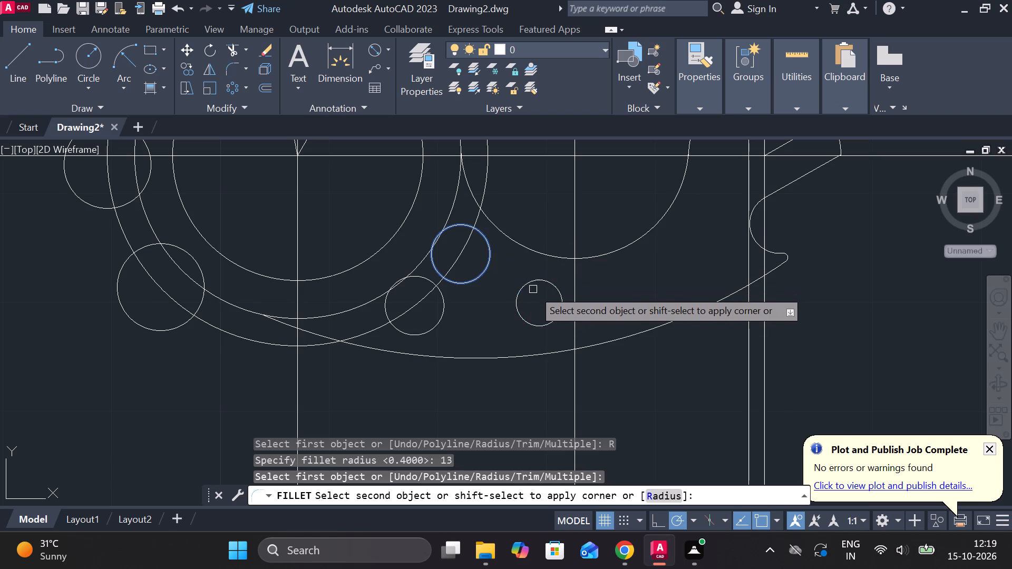
{"action": "key", "text": "Escape"}
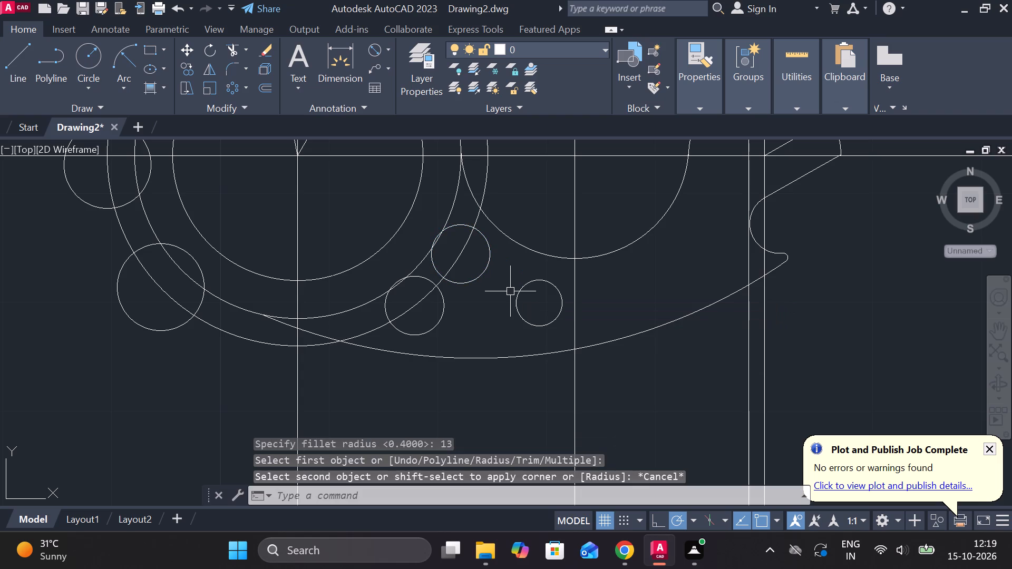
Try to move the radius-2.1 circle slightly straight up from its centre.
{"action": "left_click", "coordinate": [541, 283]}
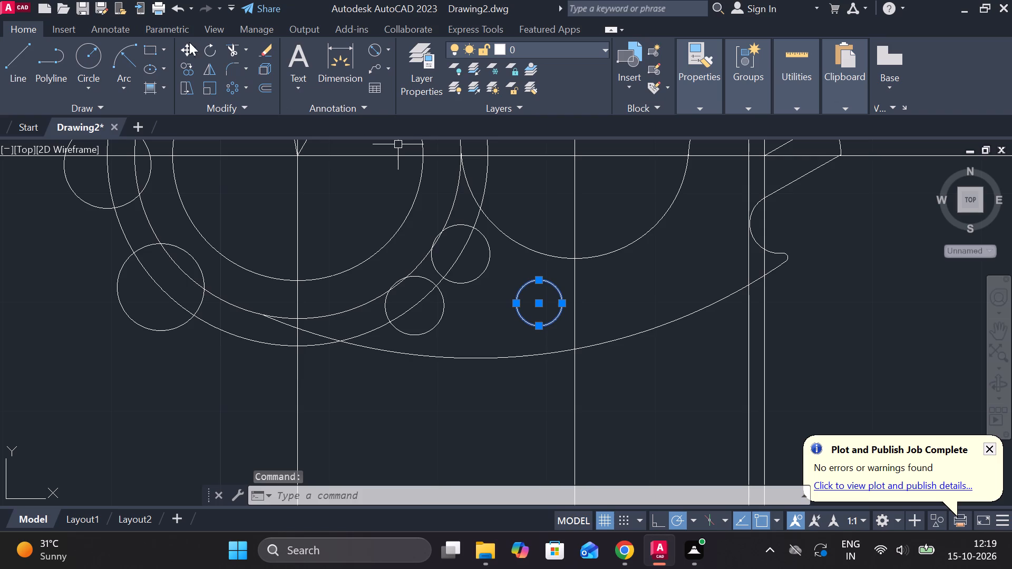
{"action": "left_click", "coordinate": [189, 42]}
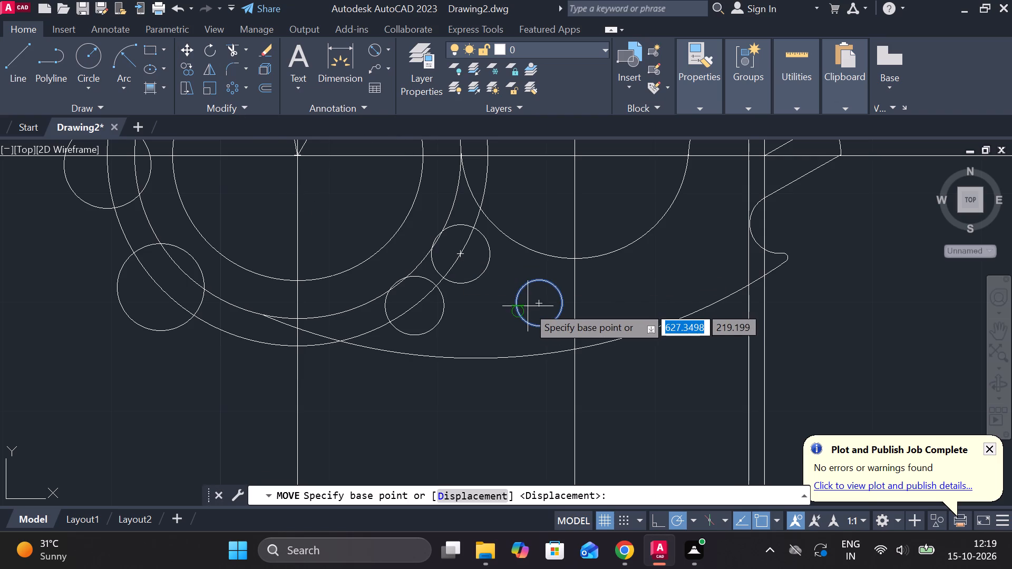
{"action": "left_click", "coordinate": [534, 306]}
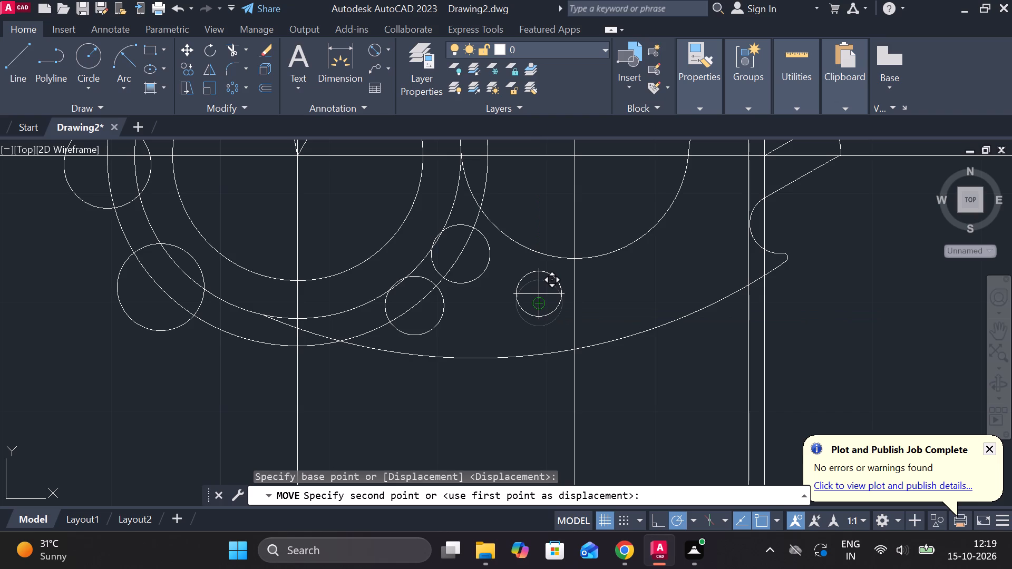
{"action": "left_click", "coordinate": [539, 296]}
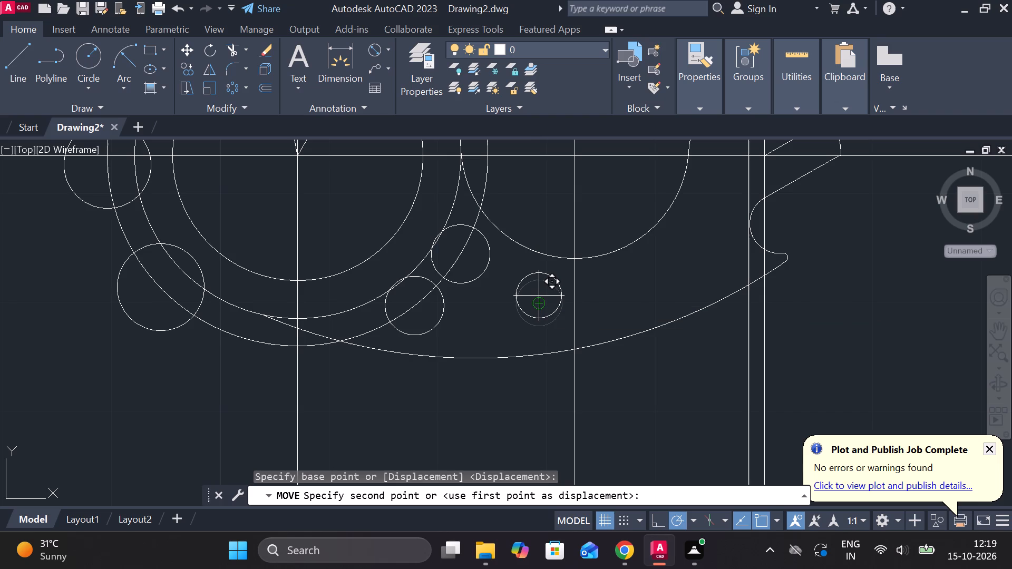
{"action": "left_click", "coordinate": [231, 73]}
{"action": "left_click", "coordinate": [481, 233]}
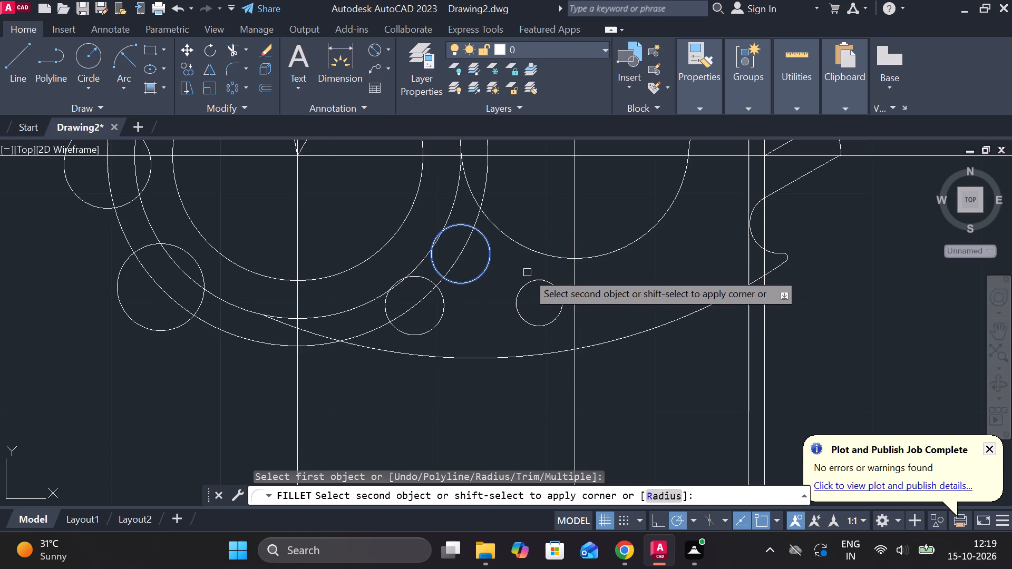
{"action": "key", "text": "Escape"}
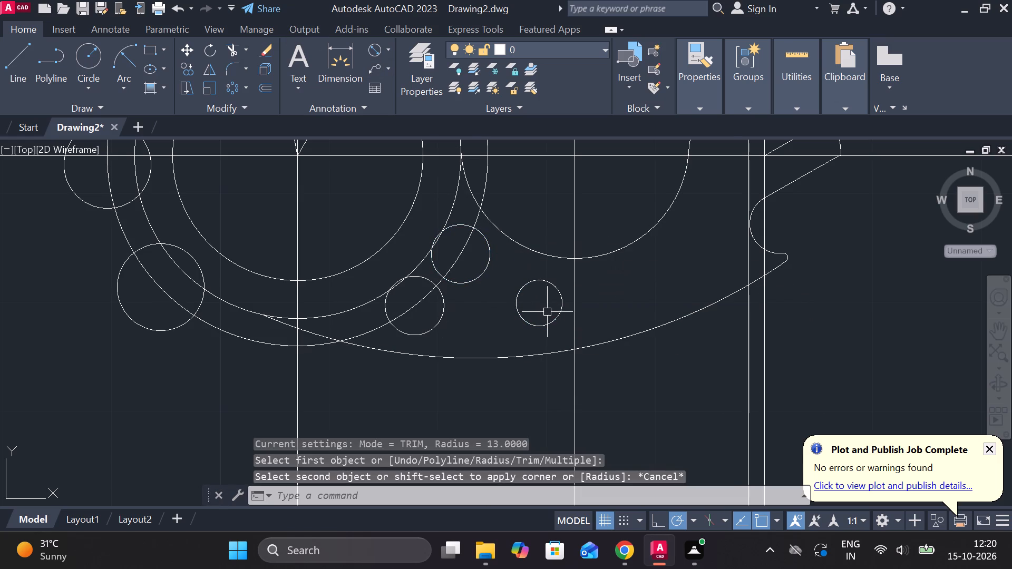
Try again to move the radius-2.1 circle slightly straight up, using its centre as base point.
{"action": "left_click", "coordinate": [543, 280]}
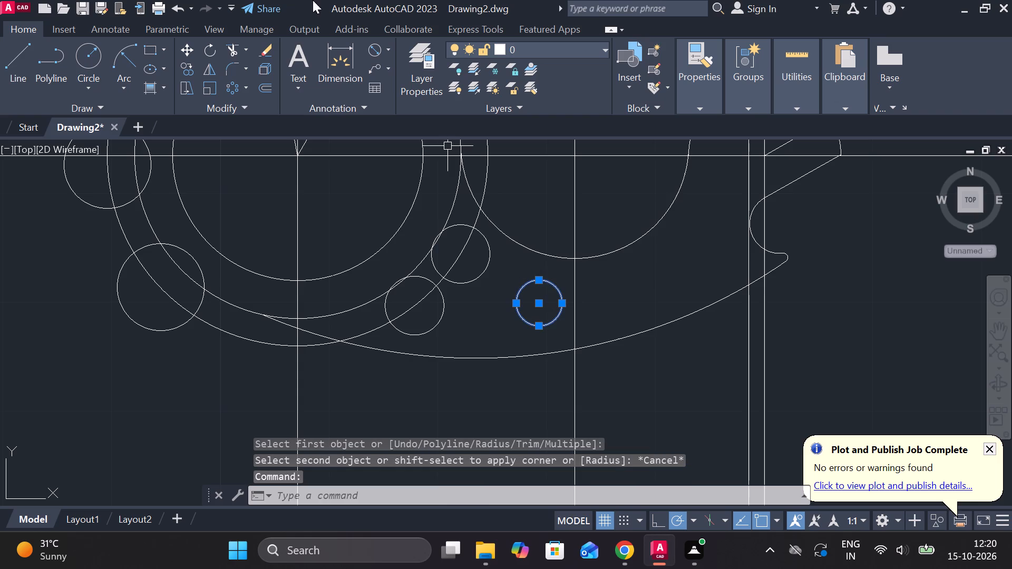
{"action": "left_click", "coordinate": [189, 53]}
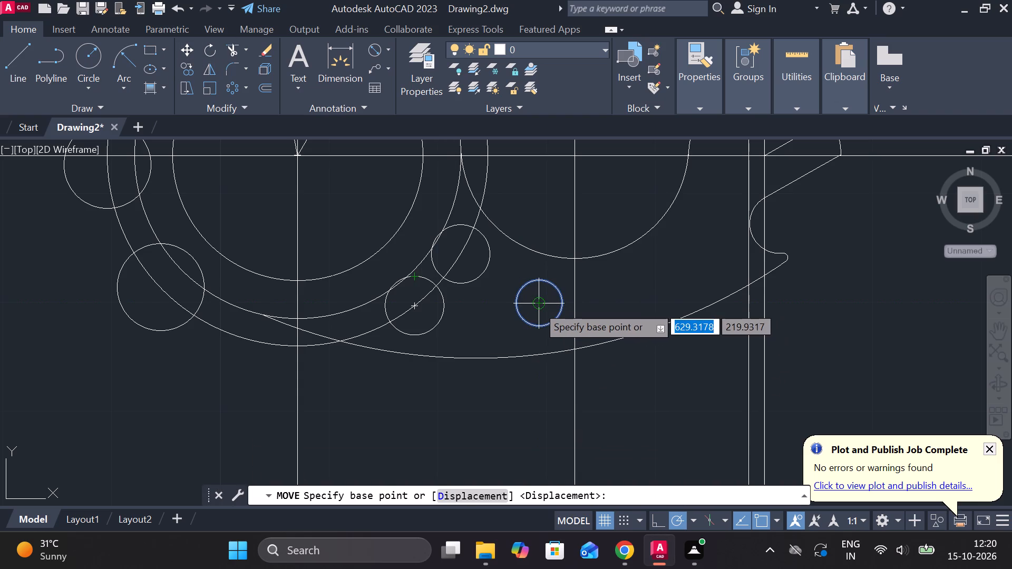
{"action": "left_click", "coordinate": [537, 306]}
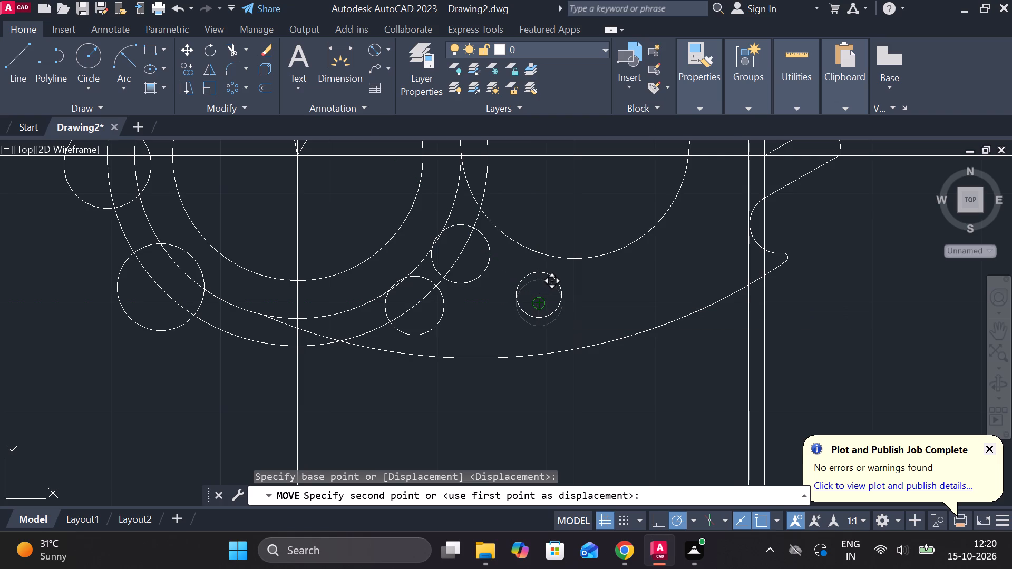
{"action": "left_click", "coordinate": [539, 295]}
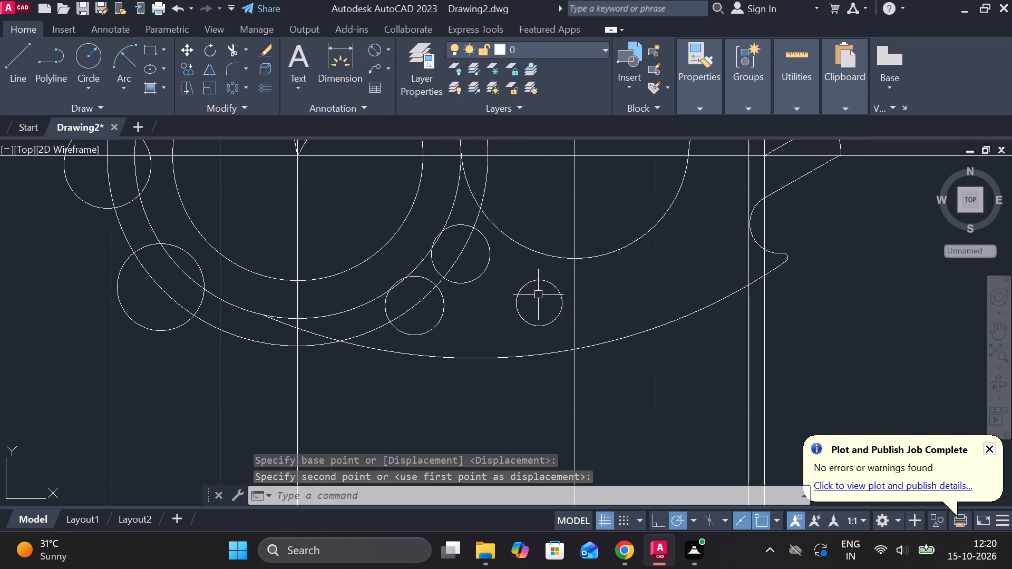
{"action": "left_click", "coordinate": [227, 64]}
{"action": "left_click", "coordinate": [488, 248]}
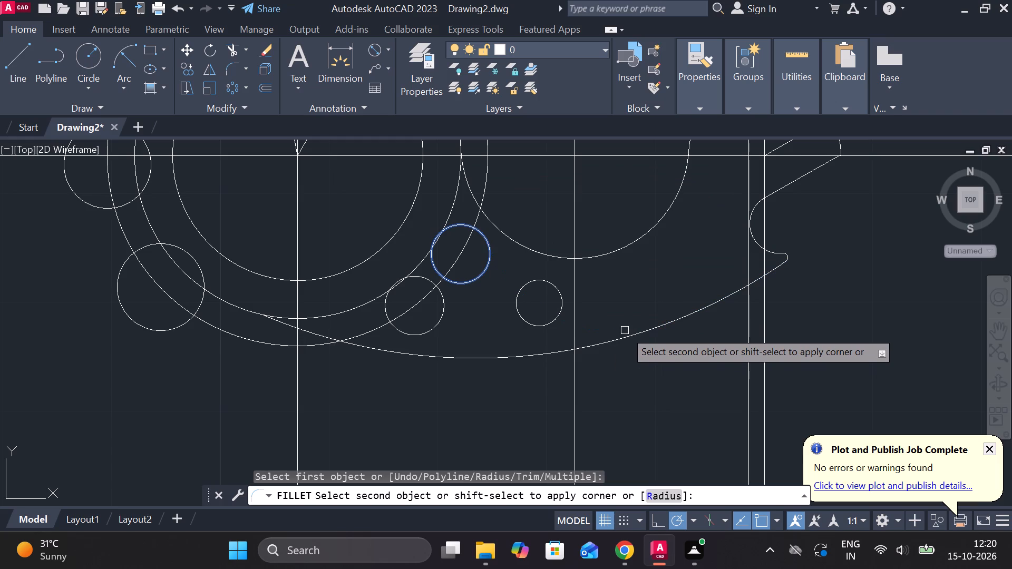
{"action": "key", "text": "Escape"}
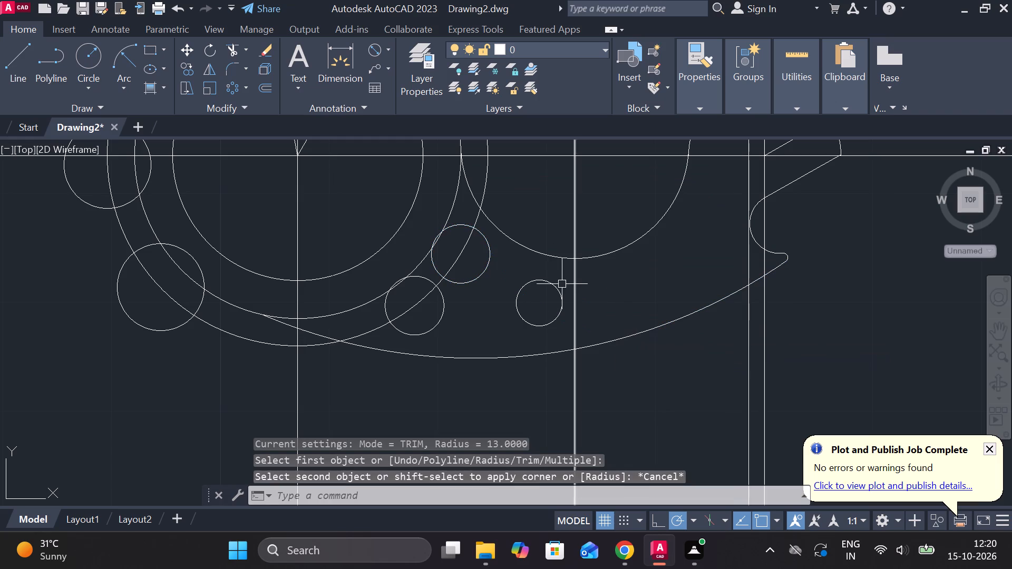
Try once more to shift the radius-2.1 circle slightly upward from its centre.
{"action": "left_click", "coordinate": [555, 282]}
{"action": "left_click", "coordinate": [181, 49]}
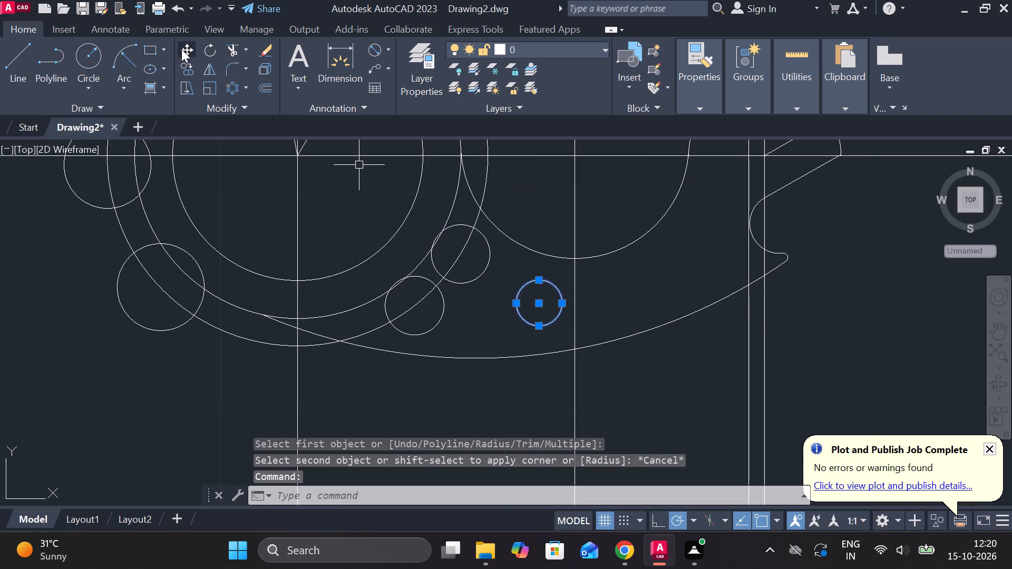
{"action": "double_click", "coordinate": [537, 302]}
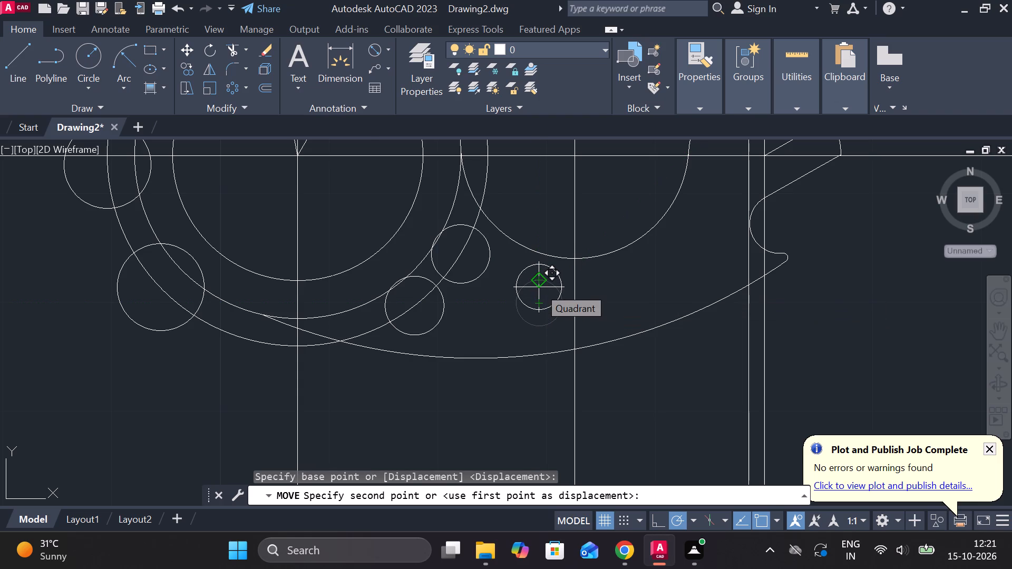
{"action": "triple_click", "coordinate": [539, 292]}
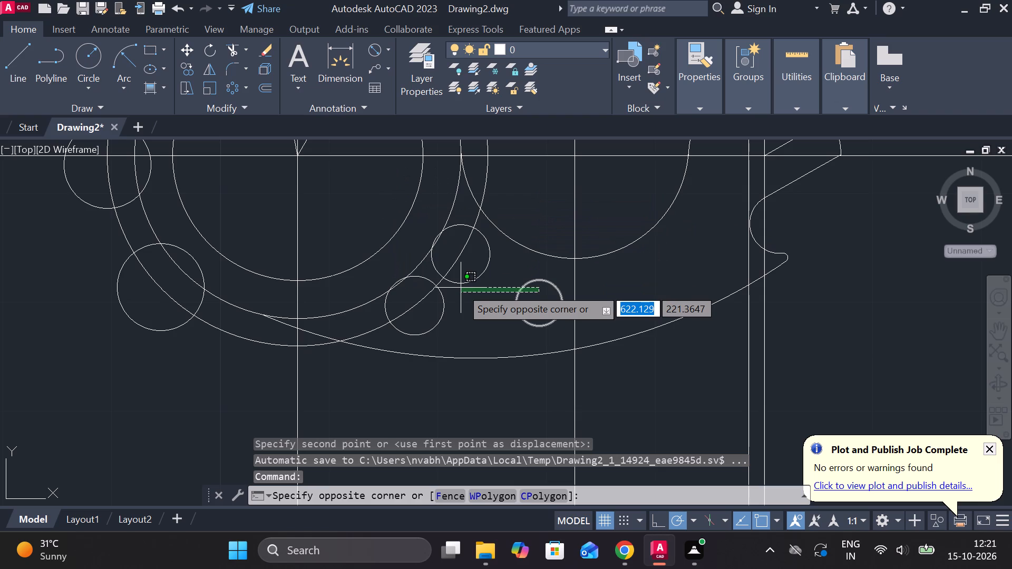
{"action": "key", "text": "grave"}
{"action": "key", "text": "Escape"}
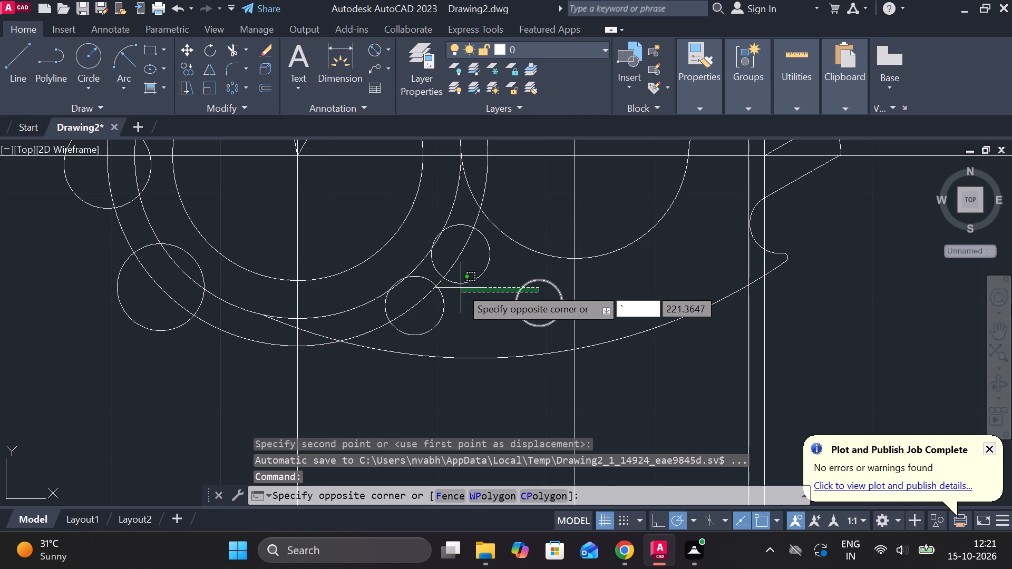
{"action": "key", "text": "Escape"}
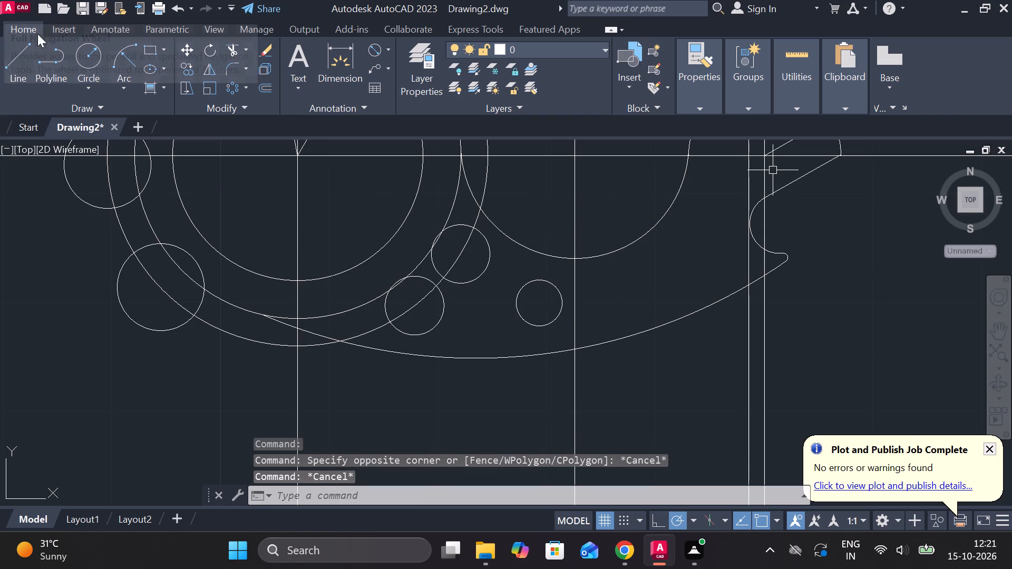
Fillet the upper radius-2.7 circle and the radius-2.1 circle with a radius-13 arc along their upper sides.
{"action": "left_click", "coordinate": [235, 63]}
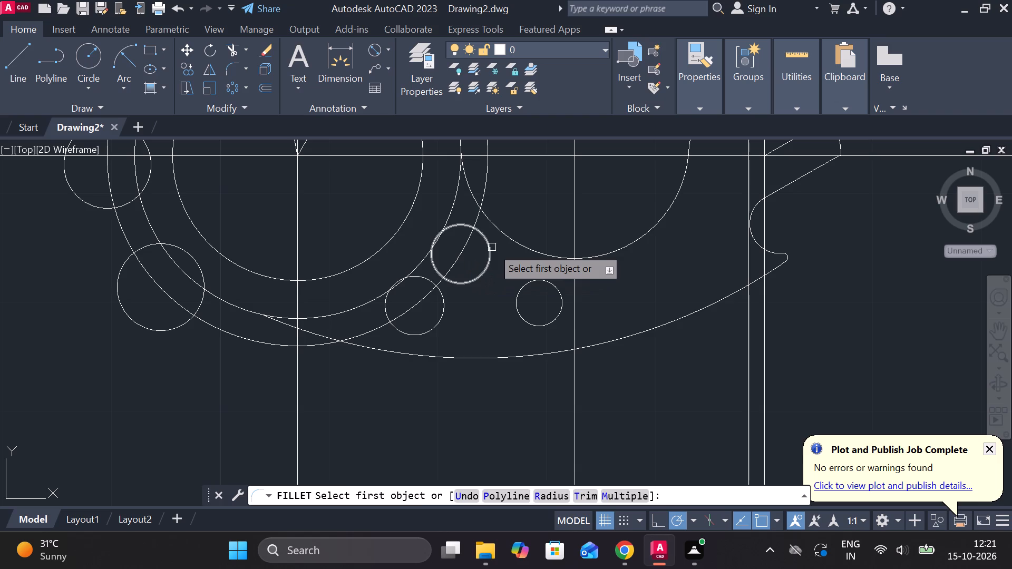
{"action": "left_click", "coordinate": [492, 247]}
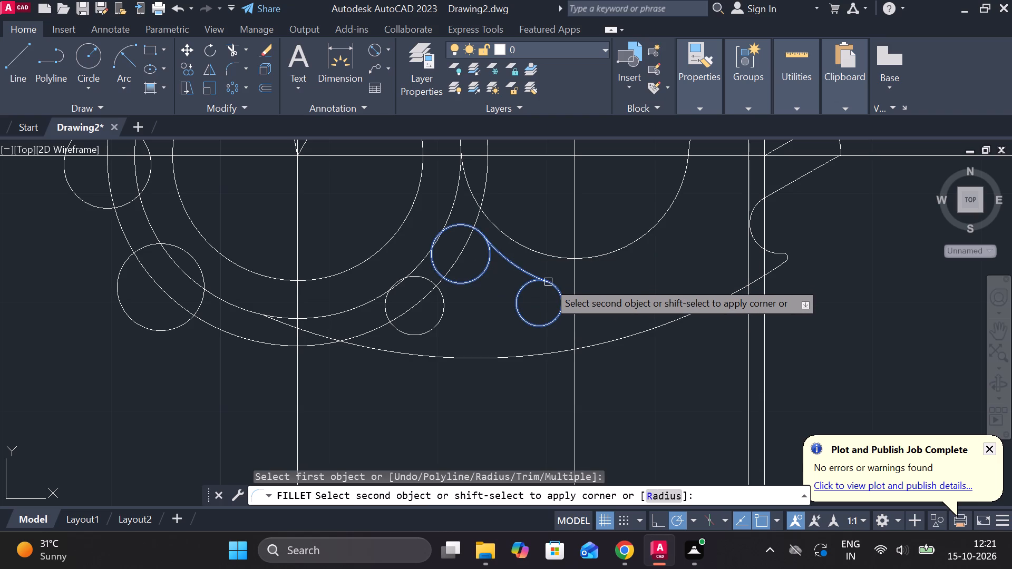
{"action": "left_click", "coordinate": [548, 282]}
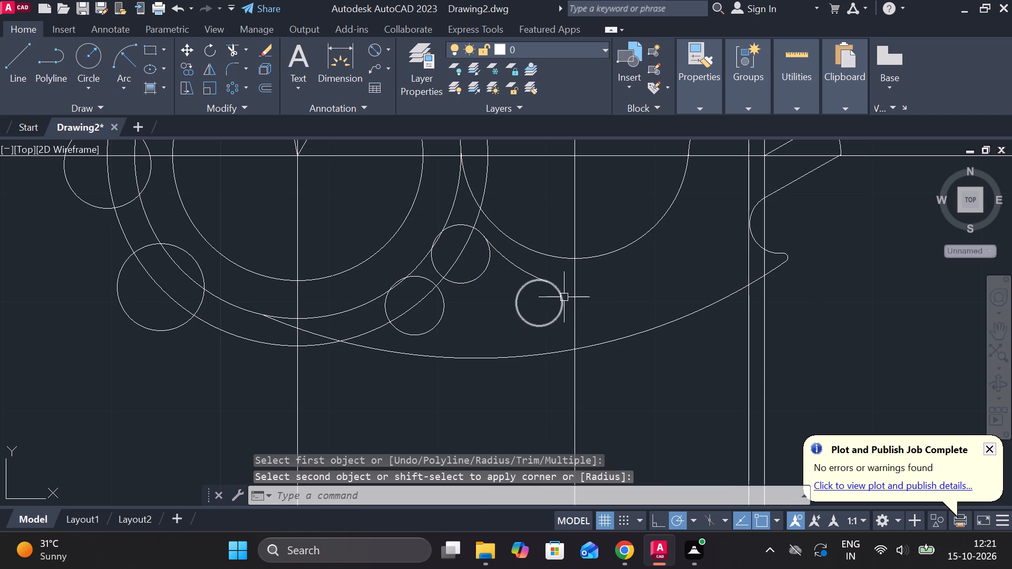
{"action": "key", "text": "Escape"}
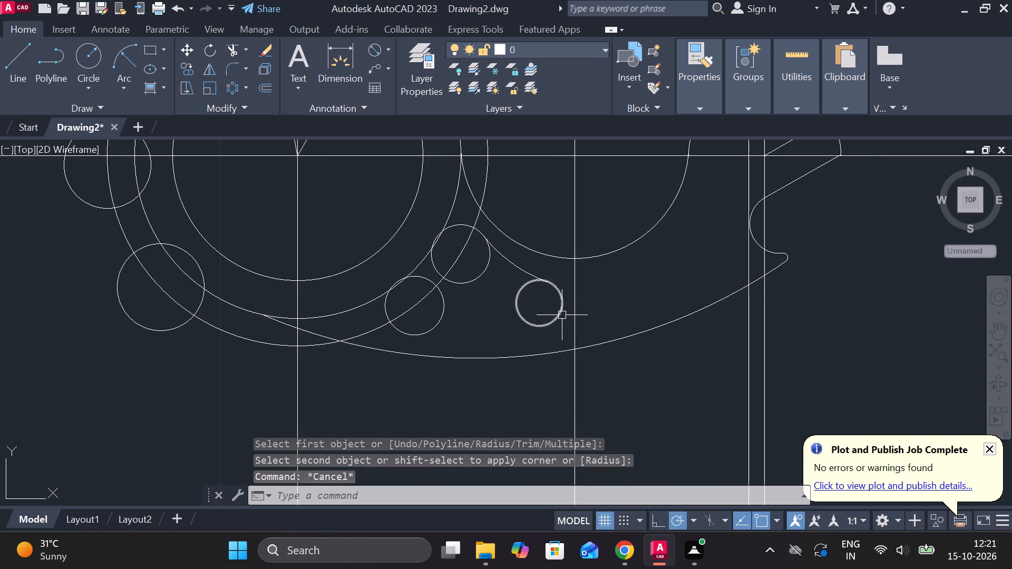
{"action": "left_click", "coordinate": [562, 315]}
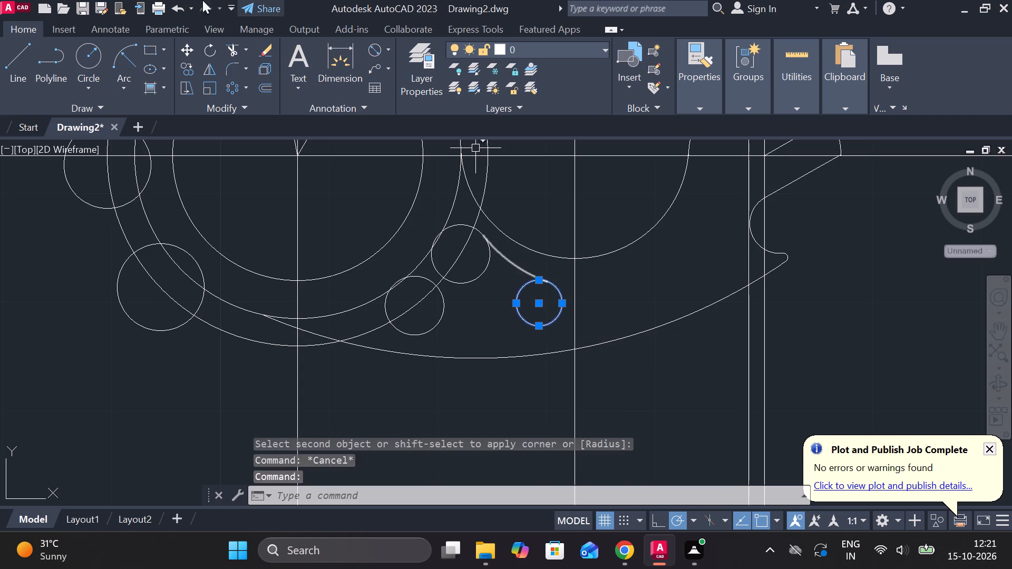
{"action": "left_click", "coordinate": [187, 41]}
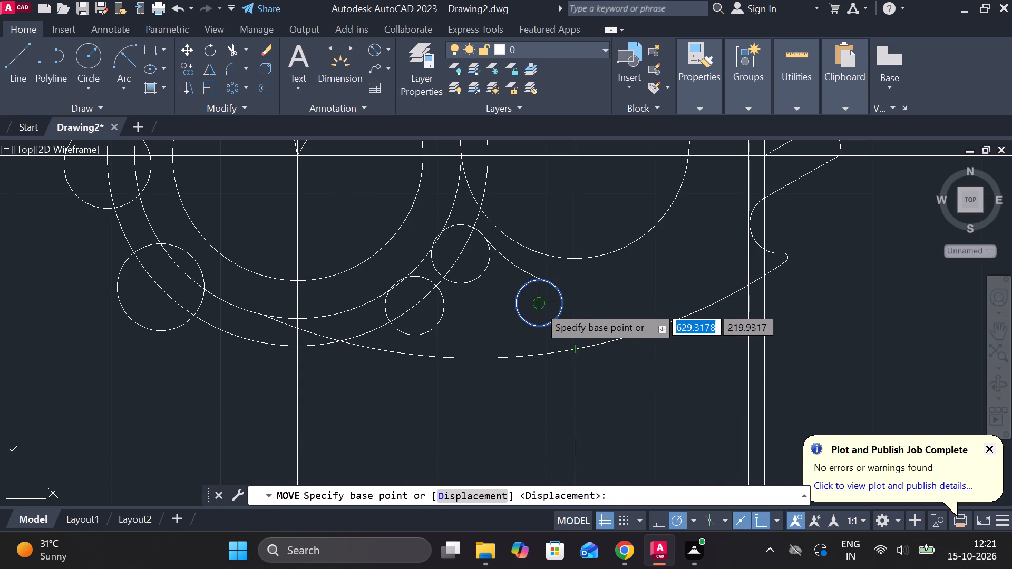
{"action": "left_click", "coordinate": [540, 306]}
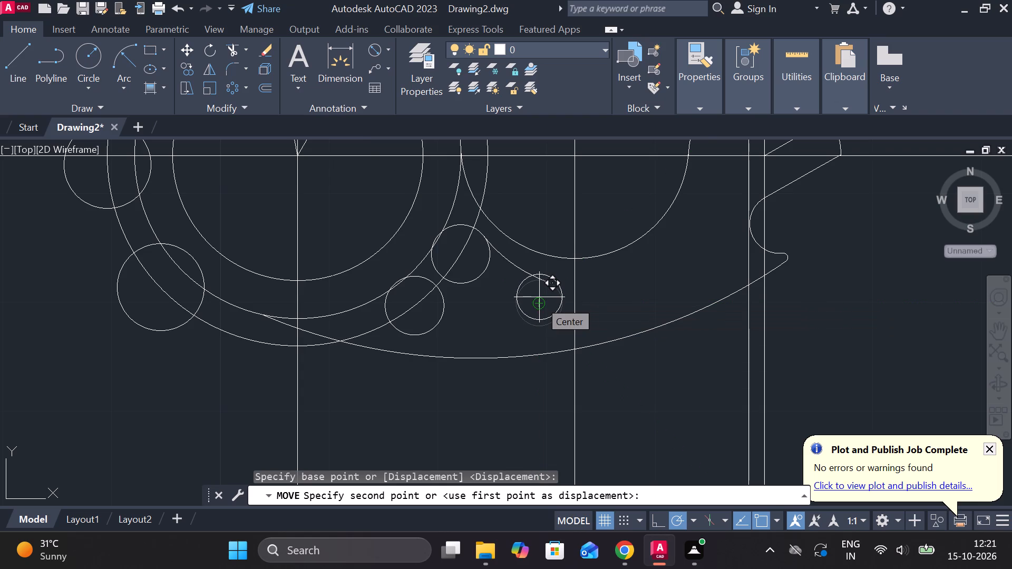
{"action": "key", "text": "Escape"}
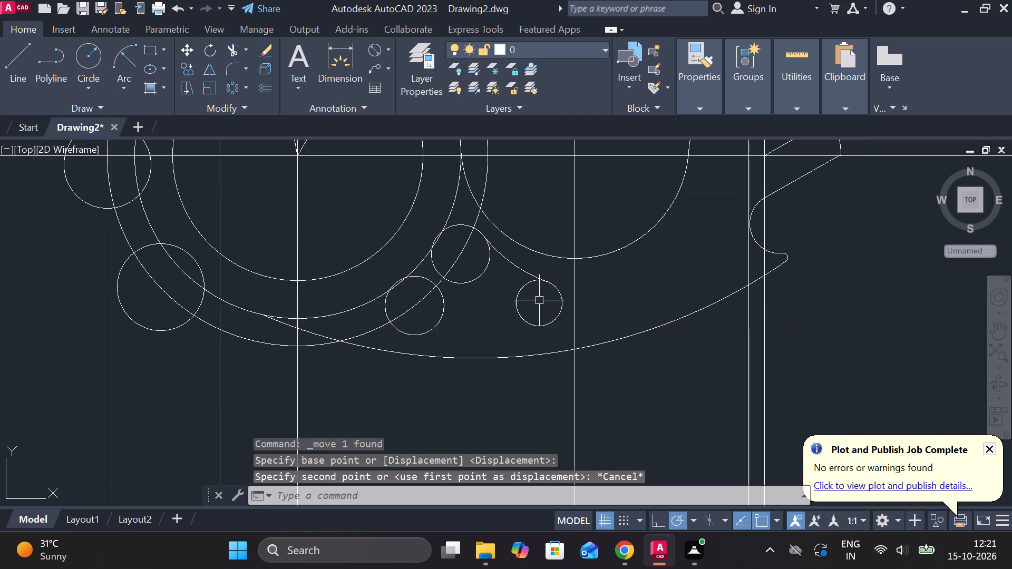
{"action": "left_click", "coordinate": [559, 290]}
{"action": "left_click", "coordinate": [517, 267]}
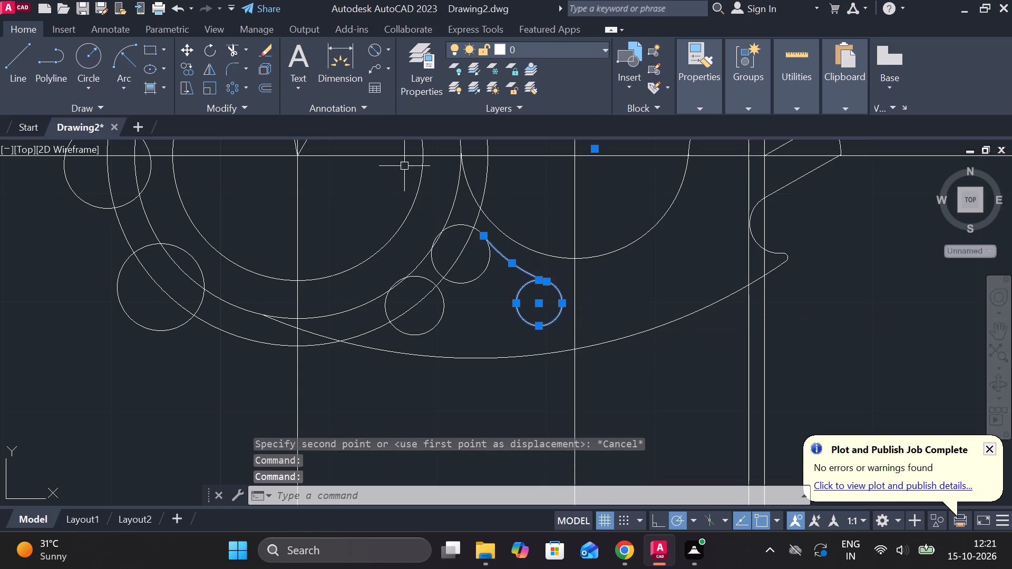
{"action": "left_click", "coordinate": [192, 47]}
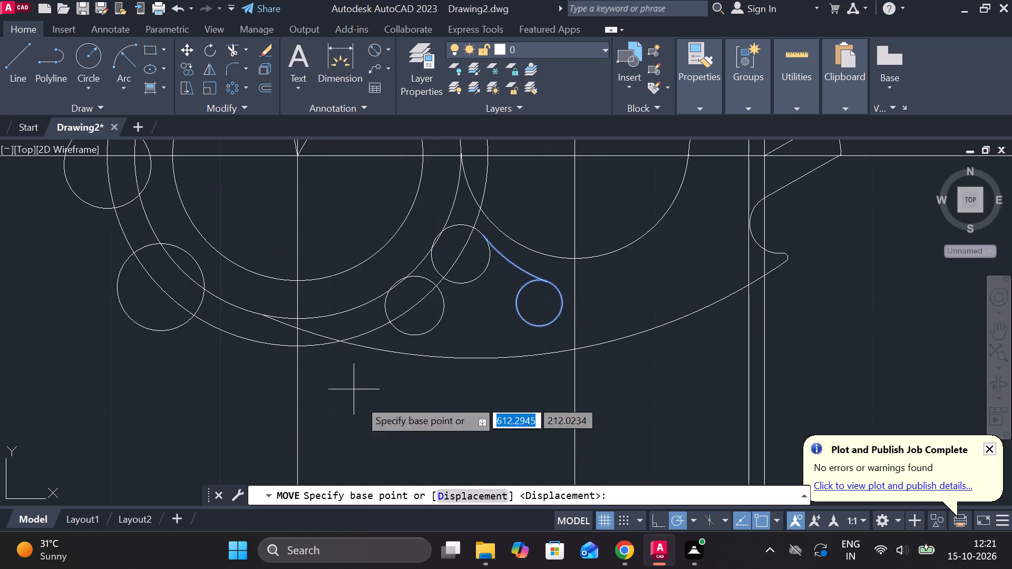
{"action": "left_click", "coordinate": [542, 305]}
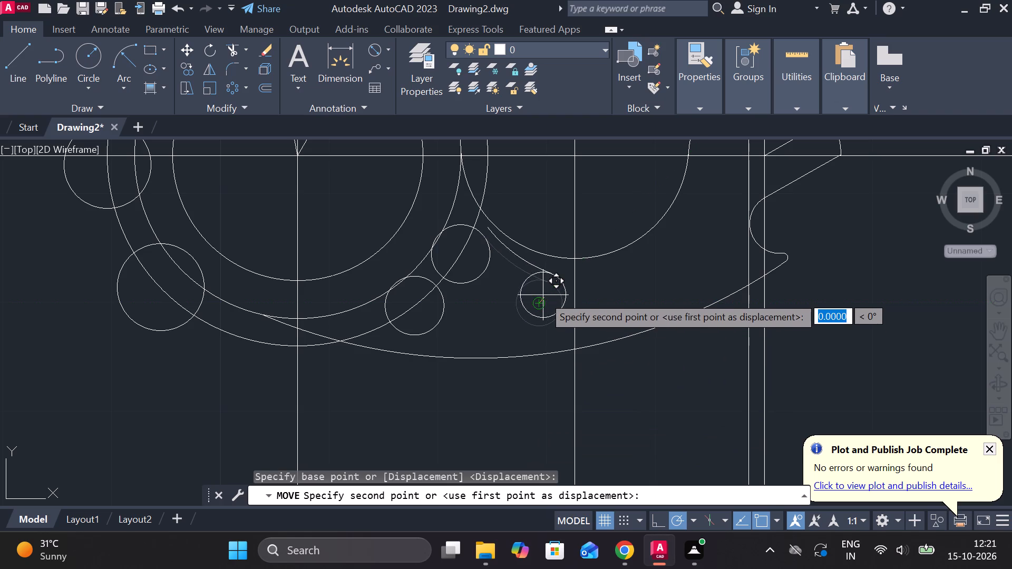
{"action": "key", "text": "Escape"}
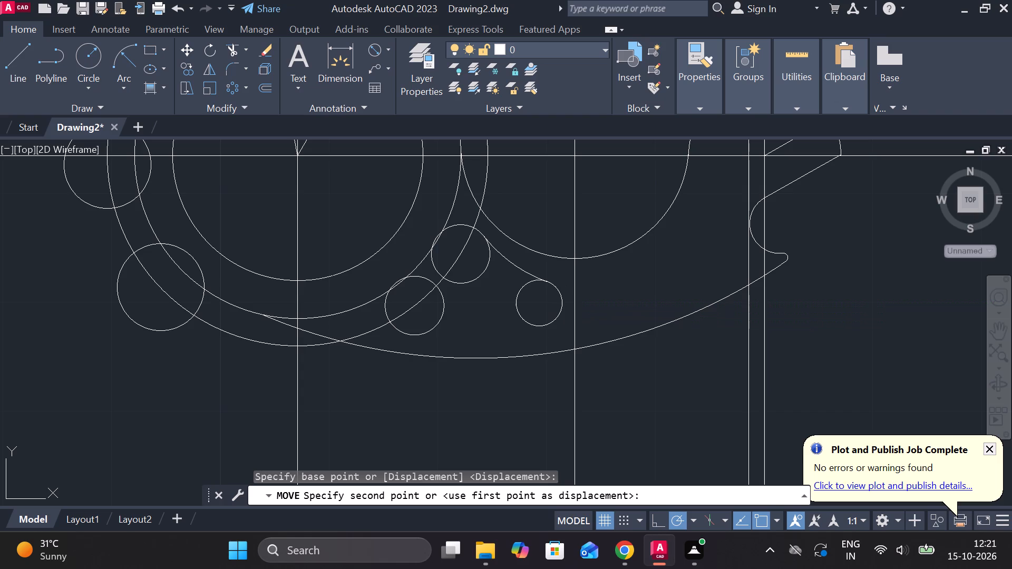
Undo the last move attempts and the radius-13 fillet between the upper radius-2.7 circle and the radius-2.1 circle.
{"action": "key", "text": "ctrl+z"}
{"action": "key", "text": "ctrl+z"}
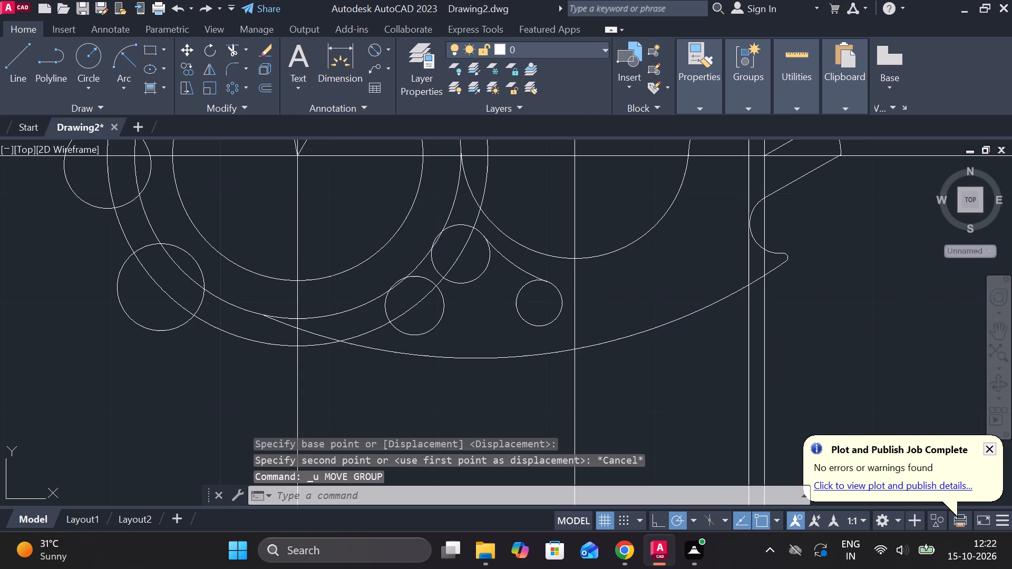
{"action": "key", "text": "ctrl+z"}
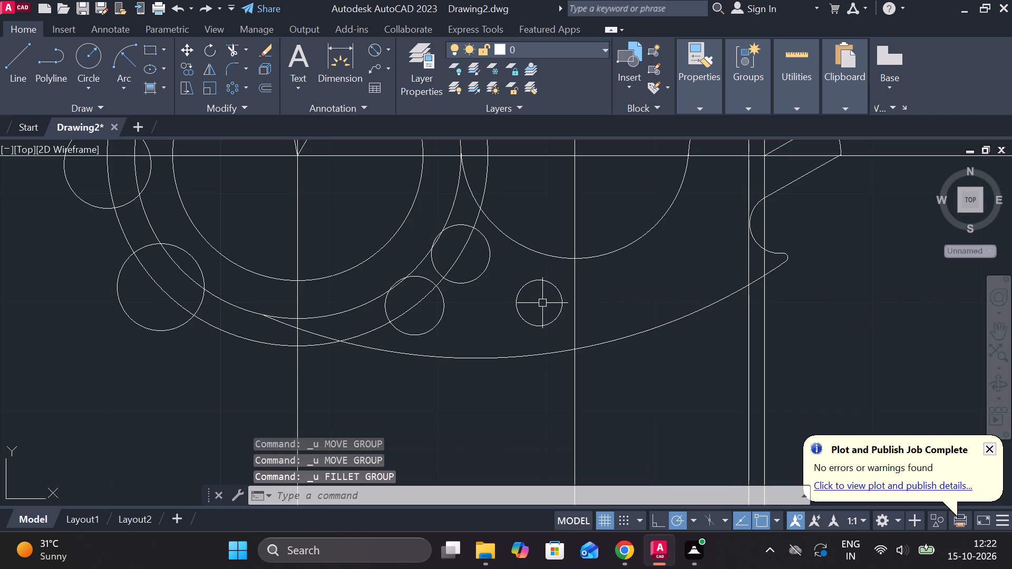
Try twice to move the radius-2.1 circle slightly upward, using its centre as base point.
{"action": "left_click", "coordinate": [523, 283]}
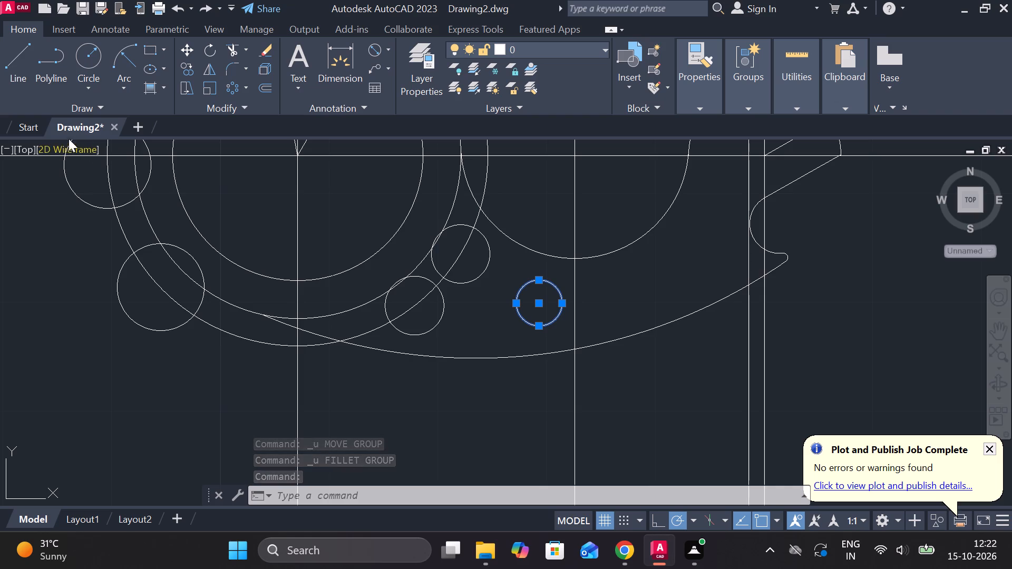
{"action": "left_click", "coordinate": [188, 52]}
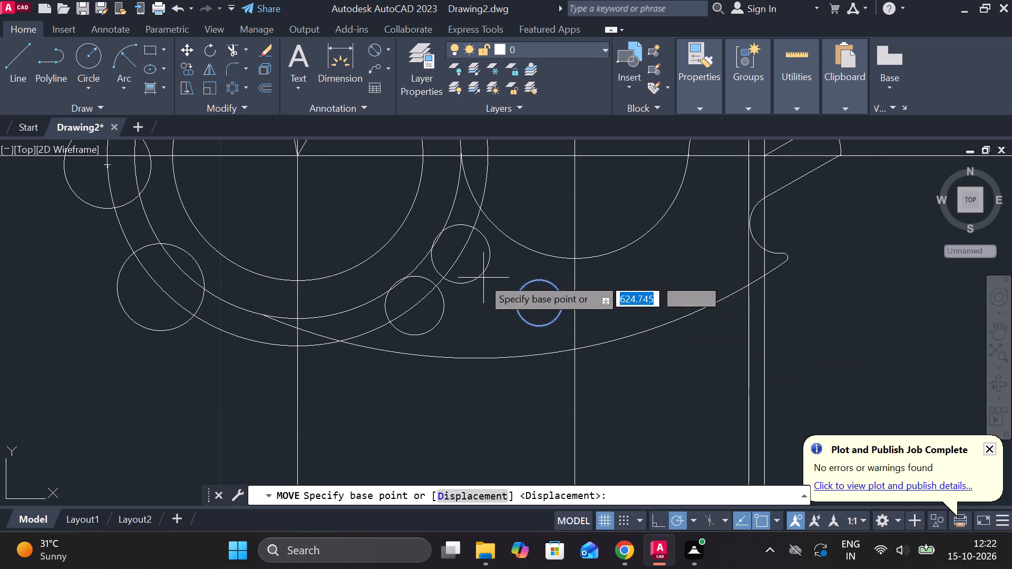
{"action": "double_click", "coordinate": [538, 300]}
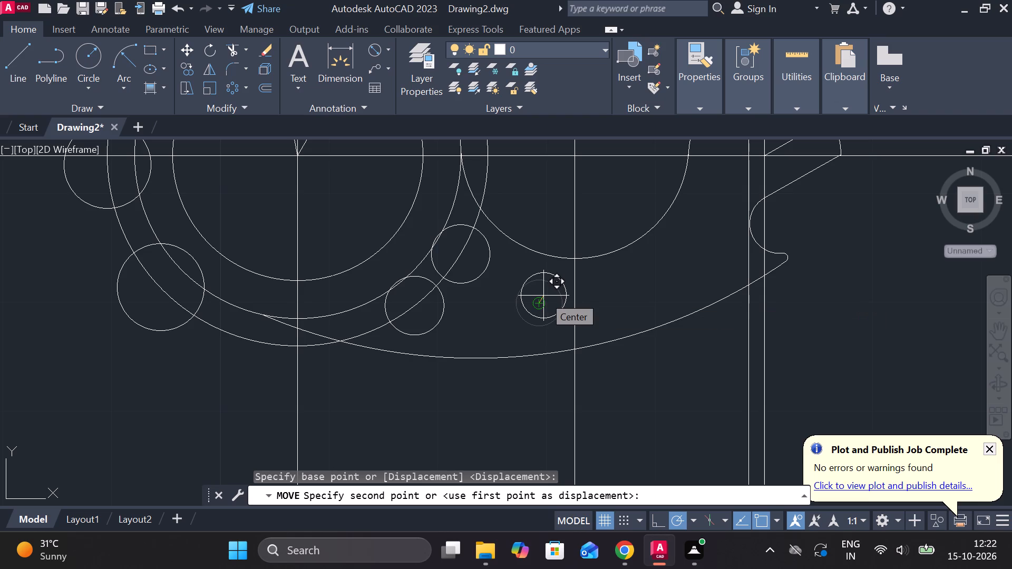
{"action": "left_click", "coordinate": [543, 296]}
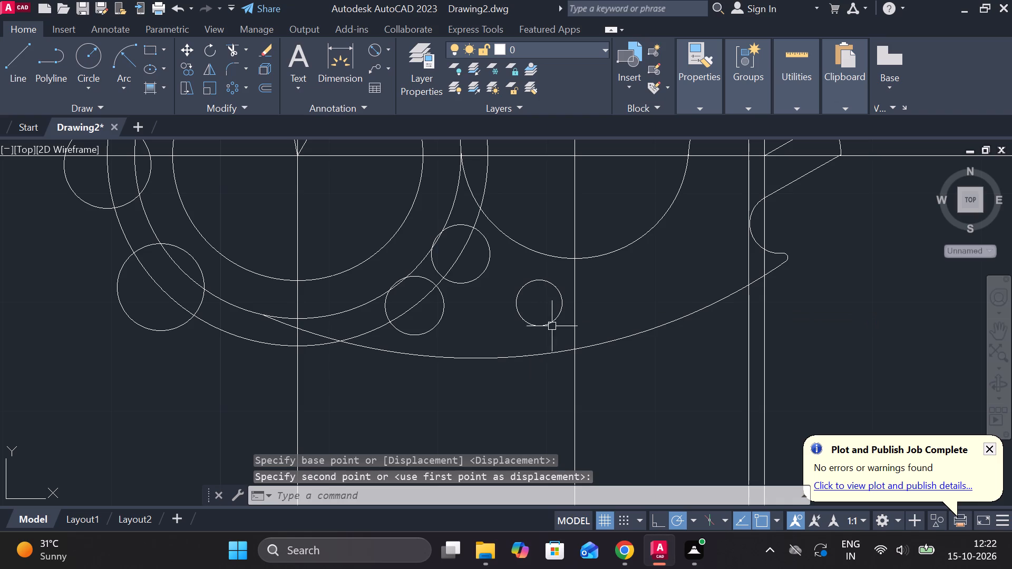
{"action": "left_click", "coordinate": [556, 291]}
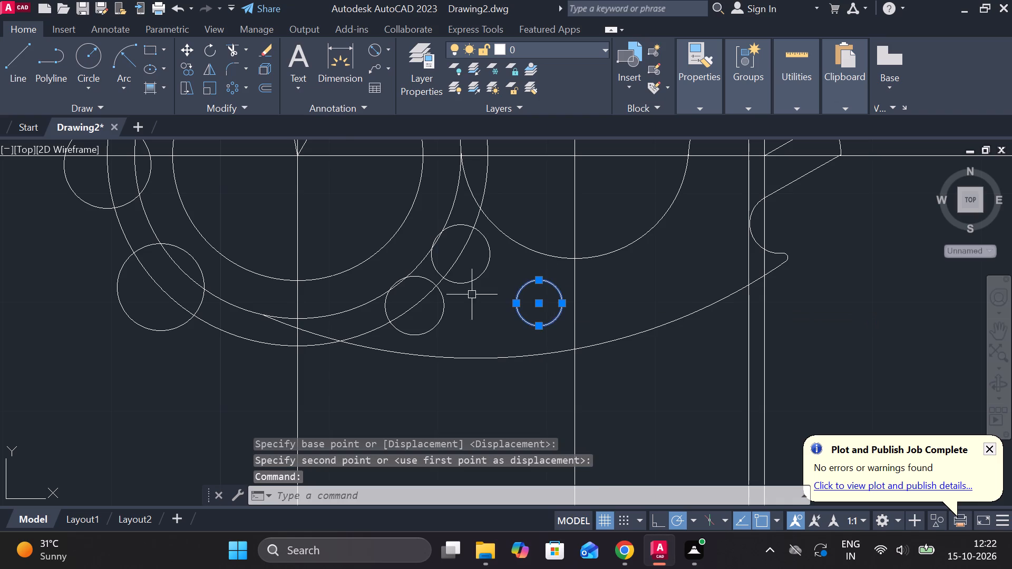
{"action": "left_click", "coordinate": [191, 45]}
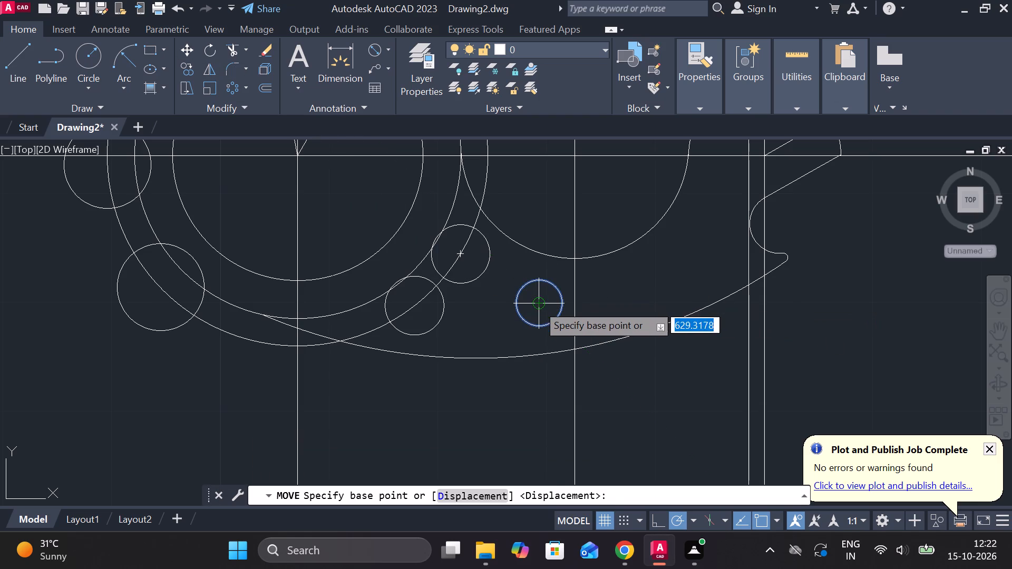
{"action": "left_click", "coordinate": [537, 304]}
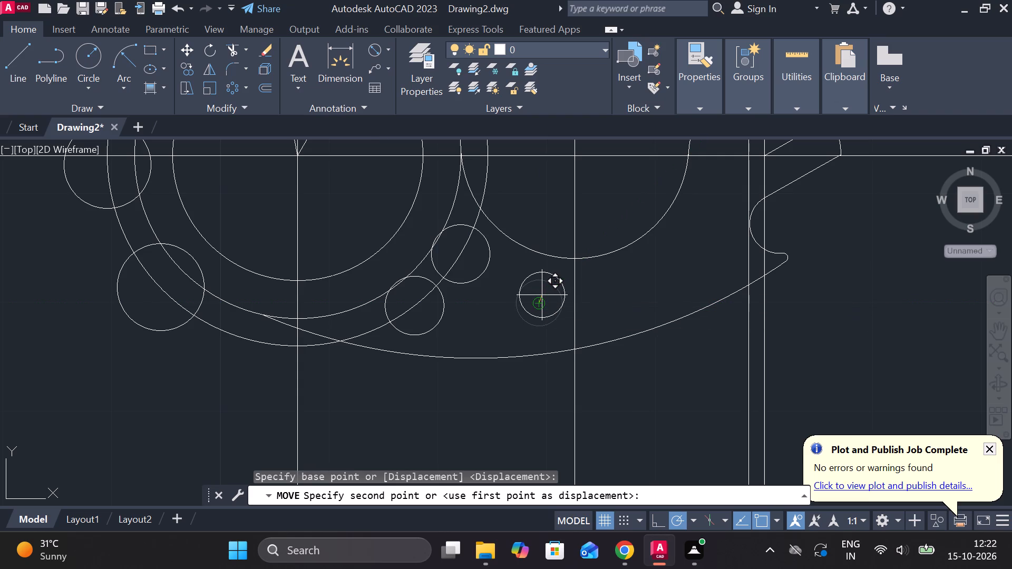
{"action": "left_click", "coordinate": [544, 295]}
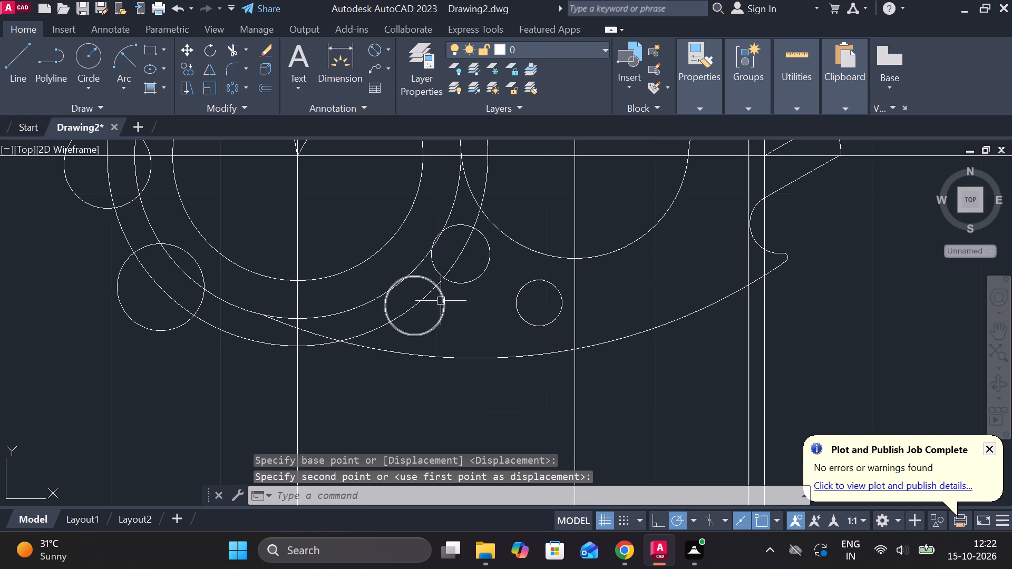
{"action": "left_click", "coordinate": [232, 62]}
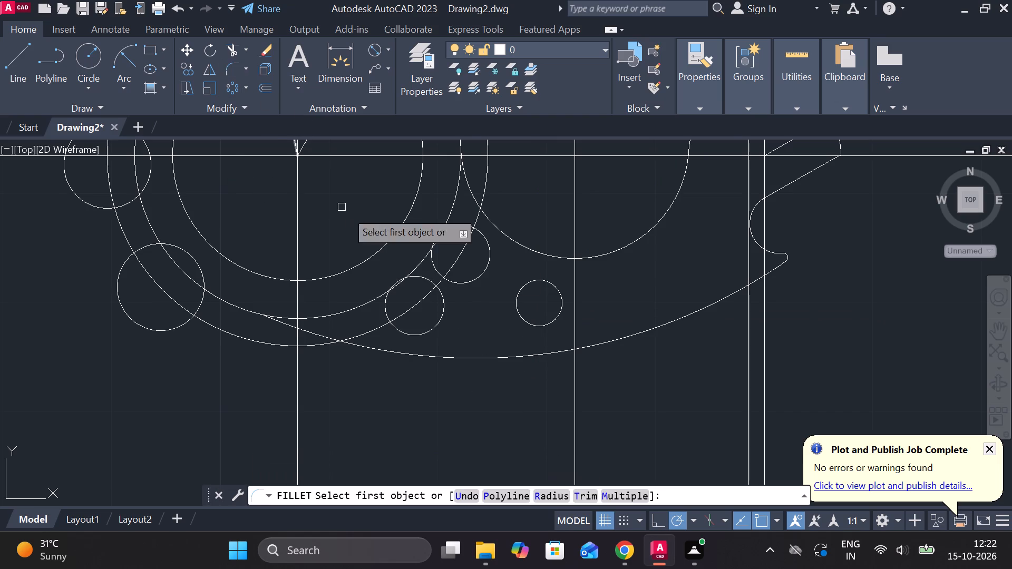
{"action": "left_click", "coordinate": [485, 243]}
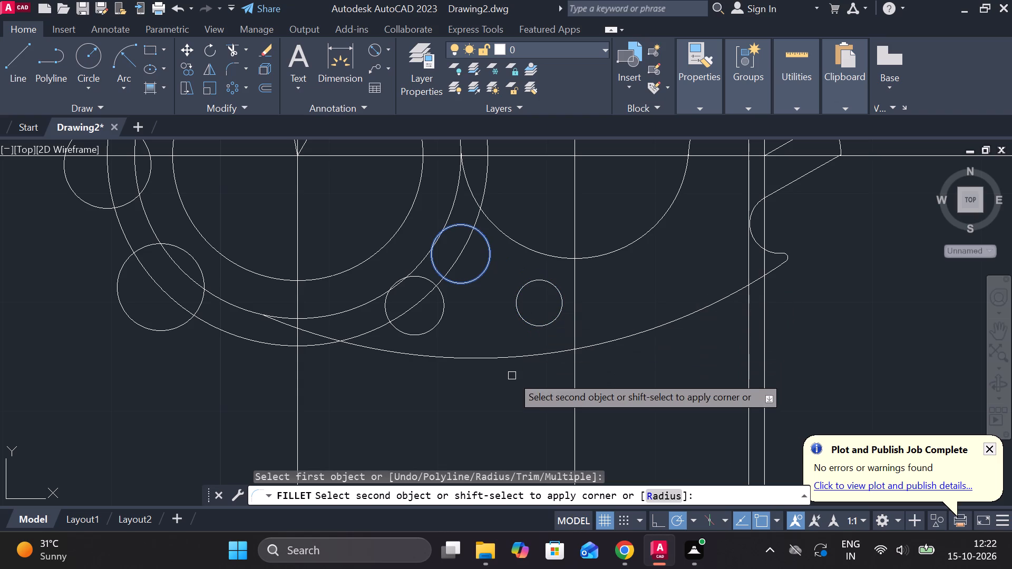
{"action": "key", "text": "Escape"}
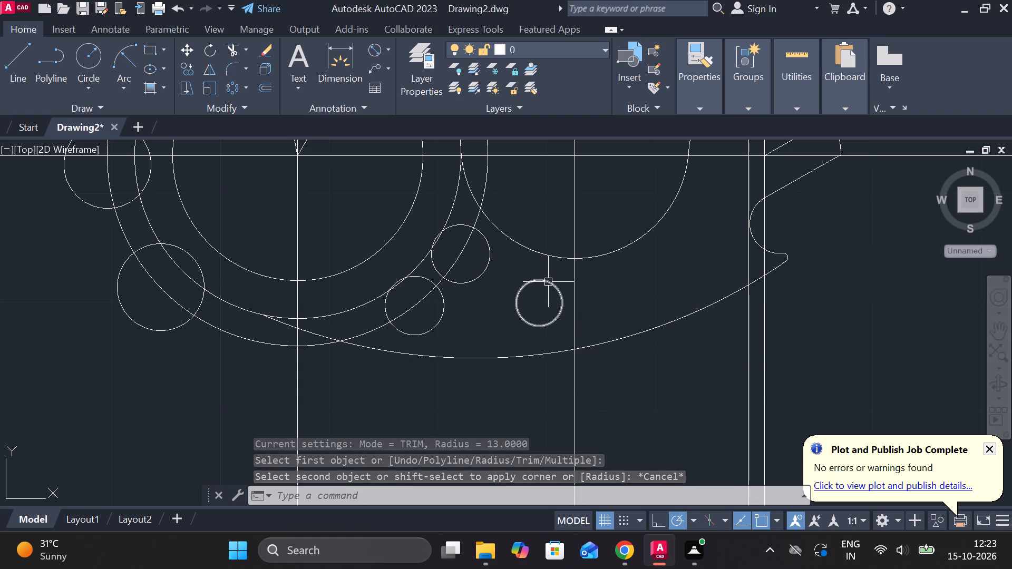
Delete the radius-2.1 circle.
{"action": "left_click", "coordinate": [548, 282]}
{"action": "key", "text": "Delete"}
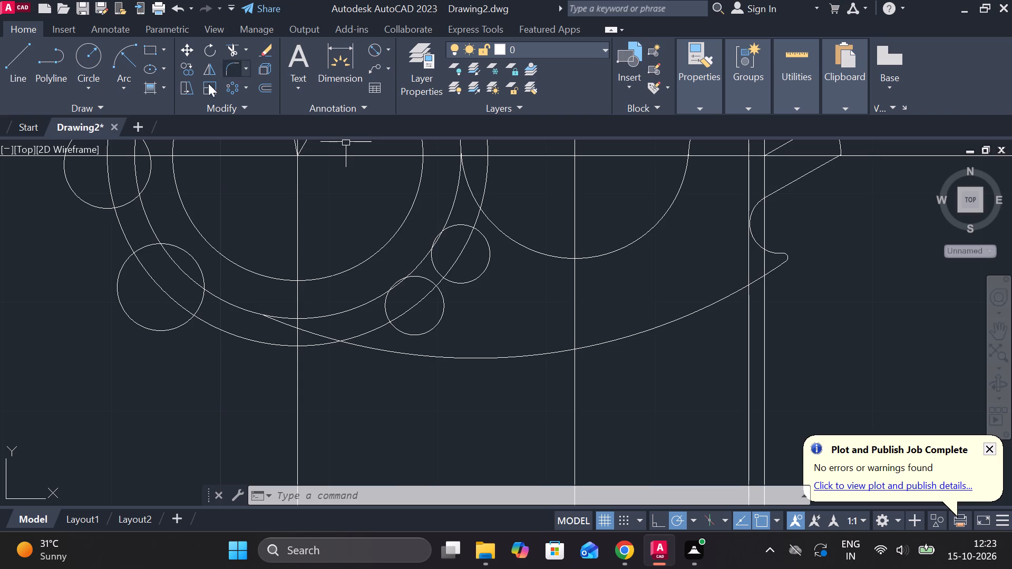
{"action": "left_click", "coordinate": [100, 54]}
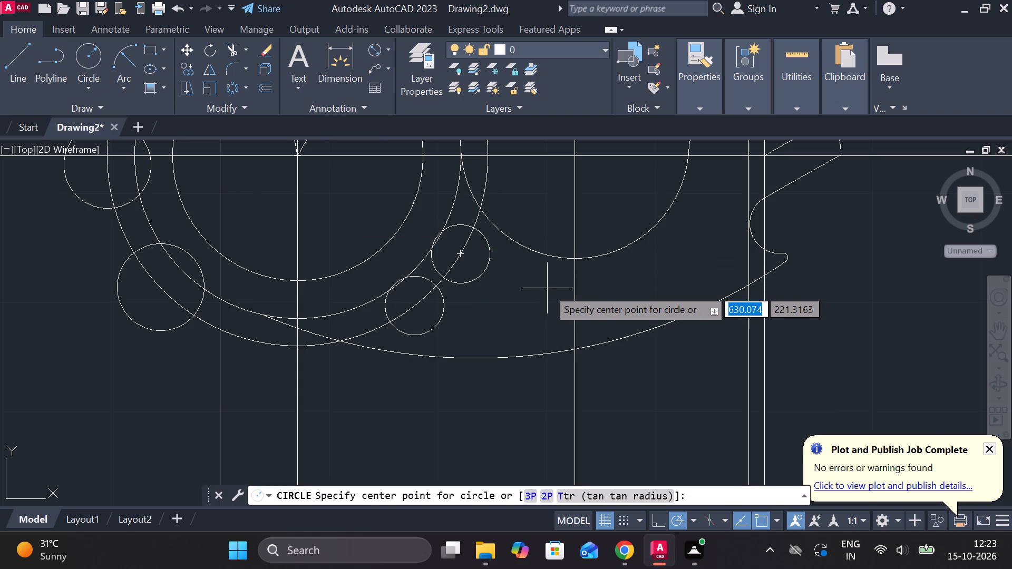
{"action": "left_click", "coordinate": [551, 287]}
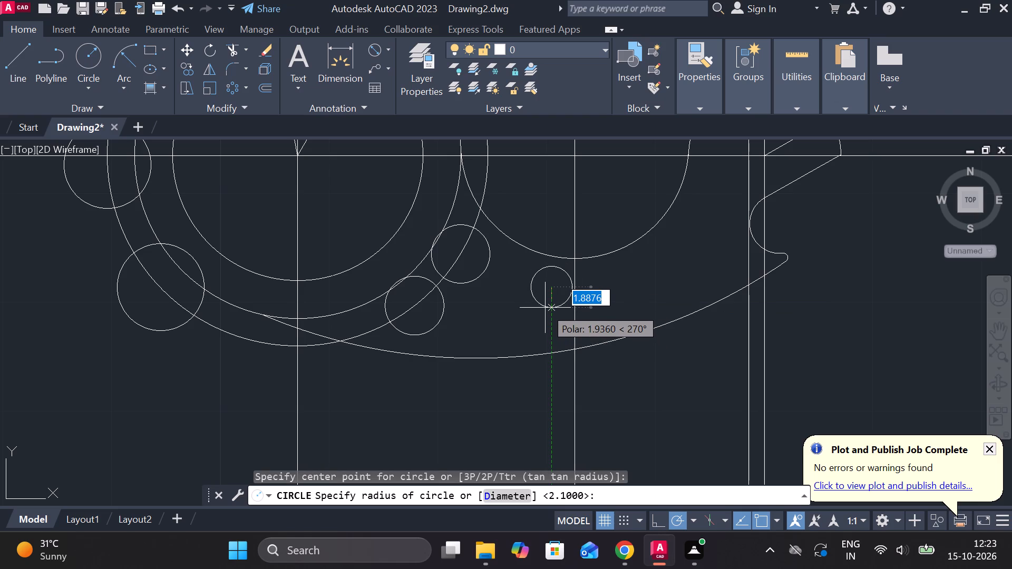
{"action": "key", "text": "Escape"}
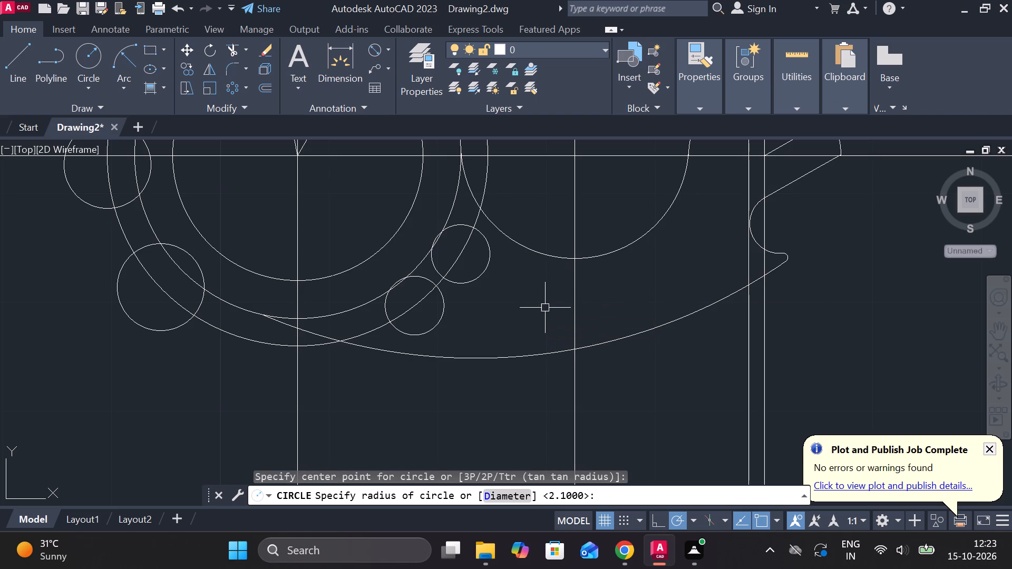
Draw a radius-2.7 circle in place of the deleted one, just below the large right-hand circle of the part.
{"action": "left_click", "coordinate": [84, 53]}
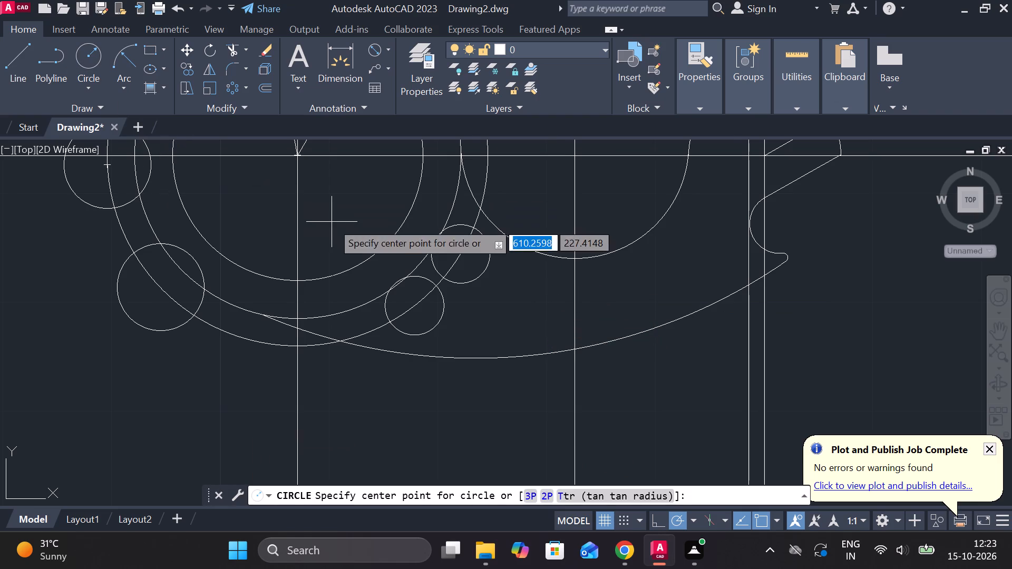
{"action": "left_click", "coordinate": [531, 295]}
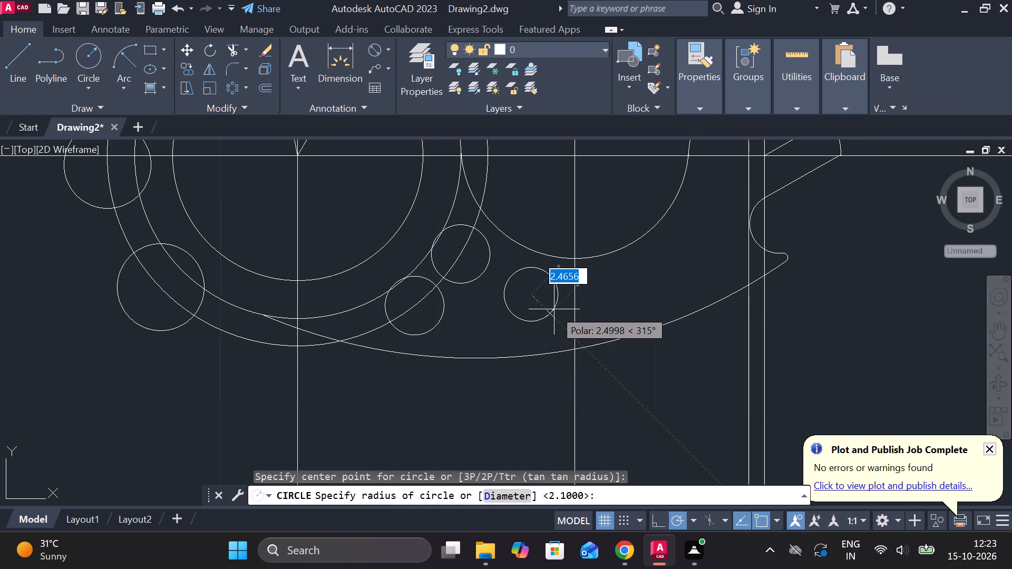
{"action": "key", "text": "2"}
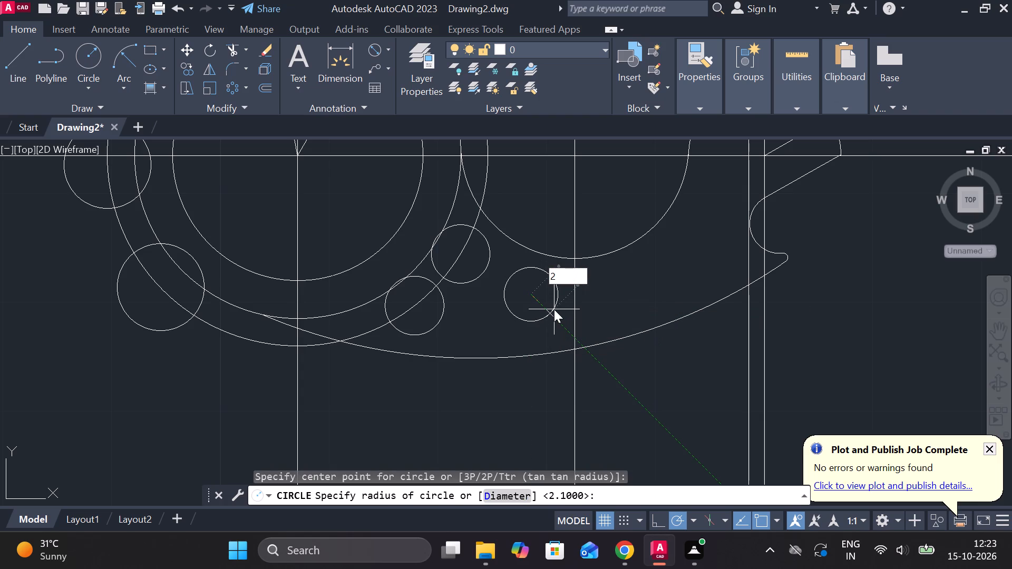
{"action": "type", "text": ".7"}
{"action": "key", "text": "Return"}
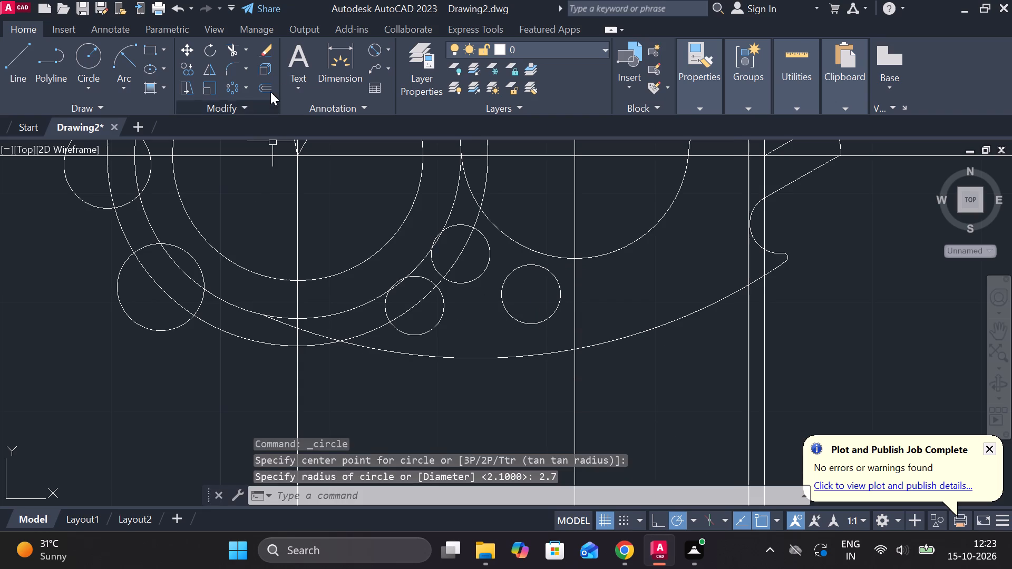
Fillet the upper radius-2.7 circle and the newly drawn radius-2.7 circle with a radius-13 arc along their upper sides.
{"action": "left_click", "coordinate": [232, 70]}
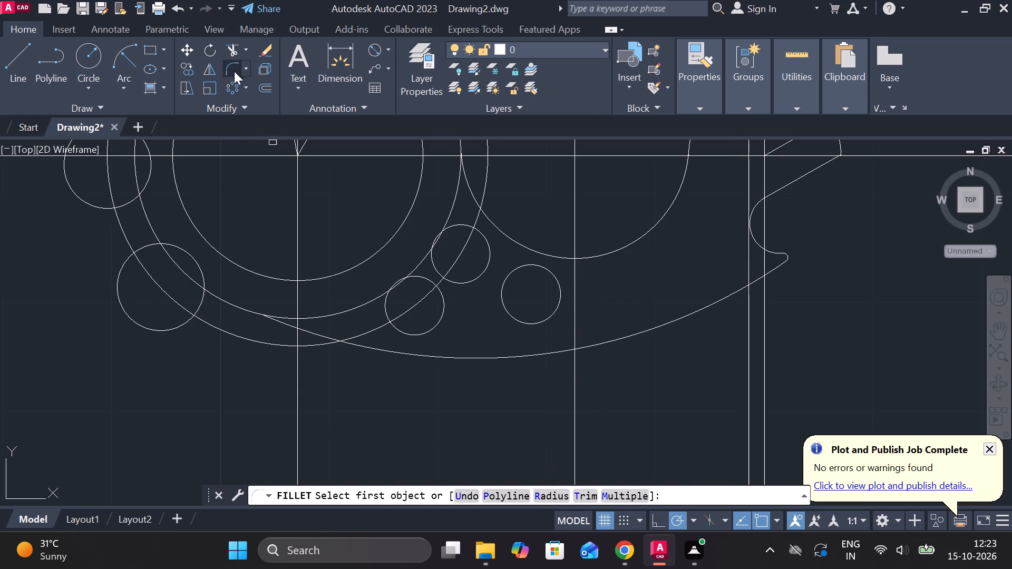
{"action": "left_click", "coordinate": [492, 248]}
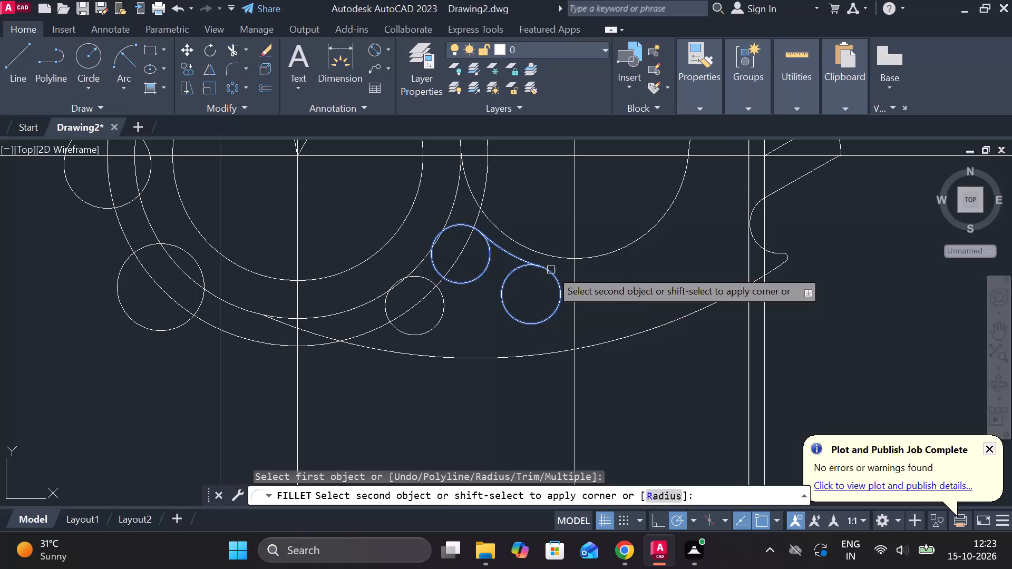
{"action": "left_click", "coordinate": [549, 270]}
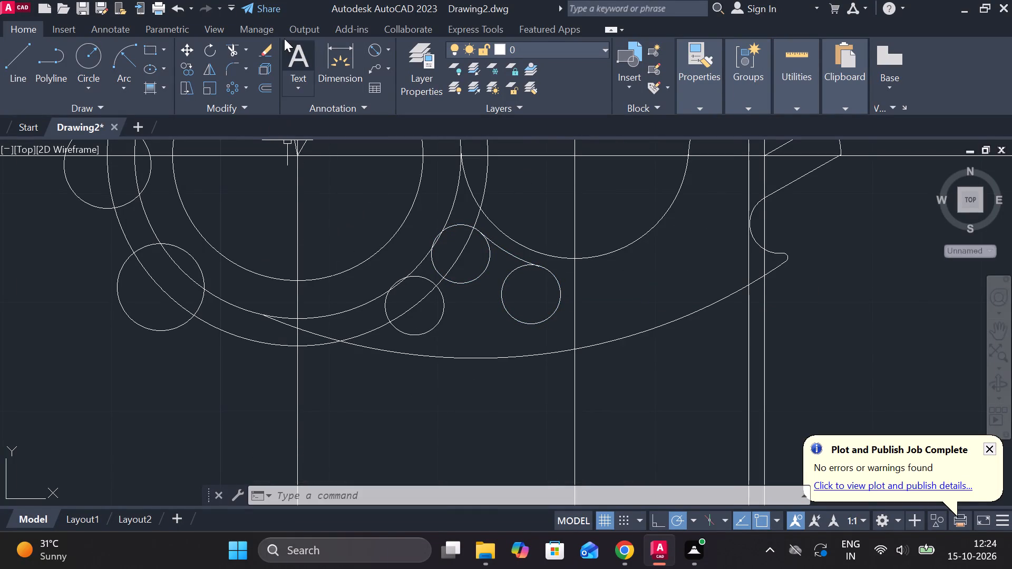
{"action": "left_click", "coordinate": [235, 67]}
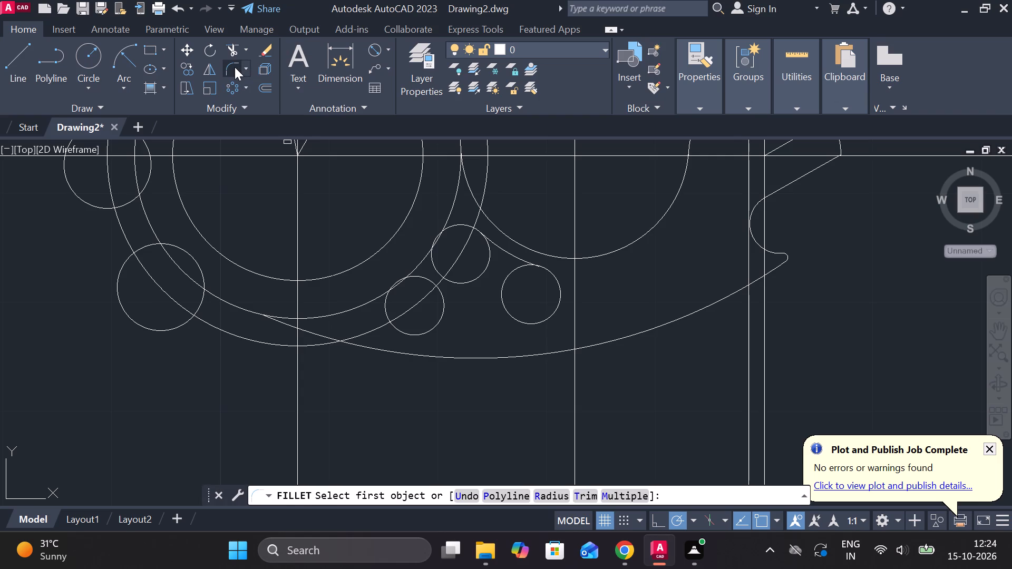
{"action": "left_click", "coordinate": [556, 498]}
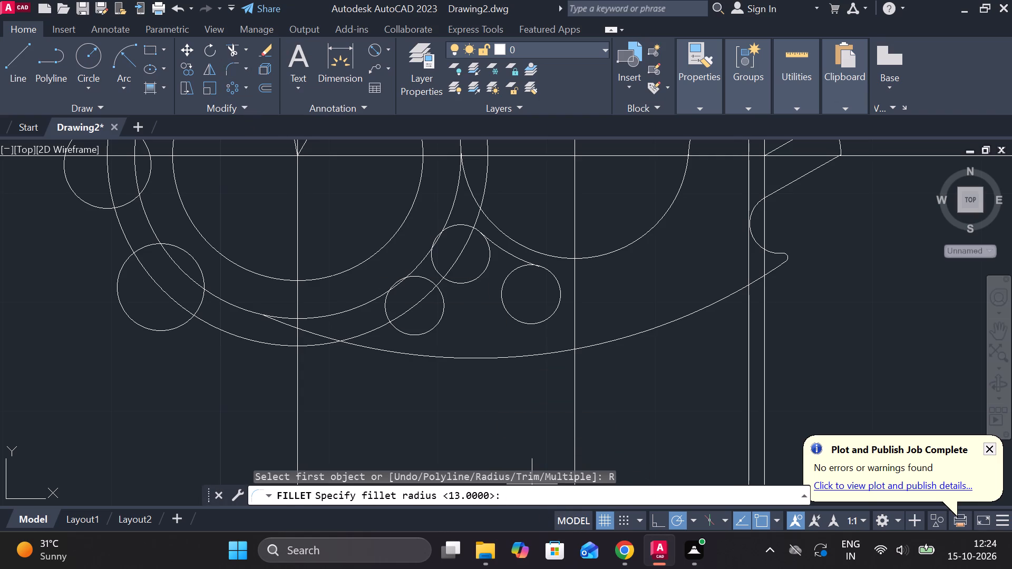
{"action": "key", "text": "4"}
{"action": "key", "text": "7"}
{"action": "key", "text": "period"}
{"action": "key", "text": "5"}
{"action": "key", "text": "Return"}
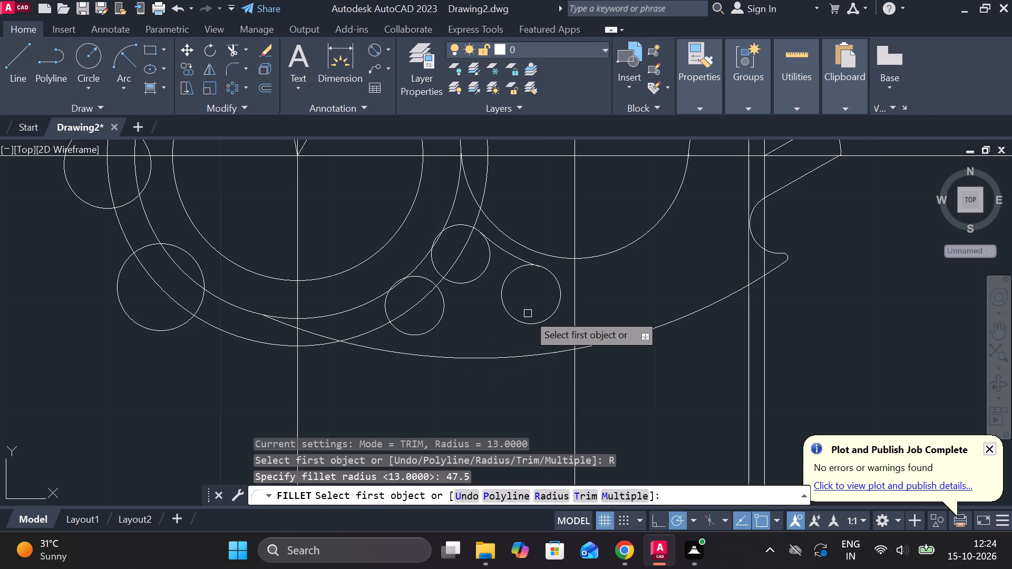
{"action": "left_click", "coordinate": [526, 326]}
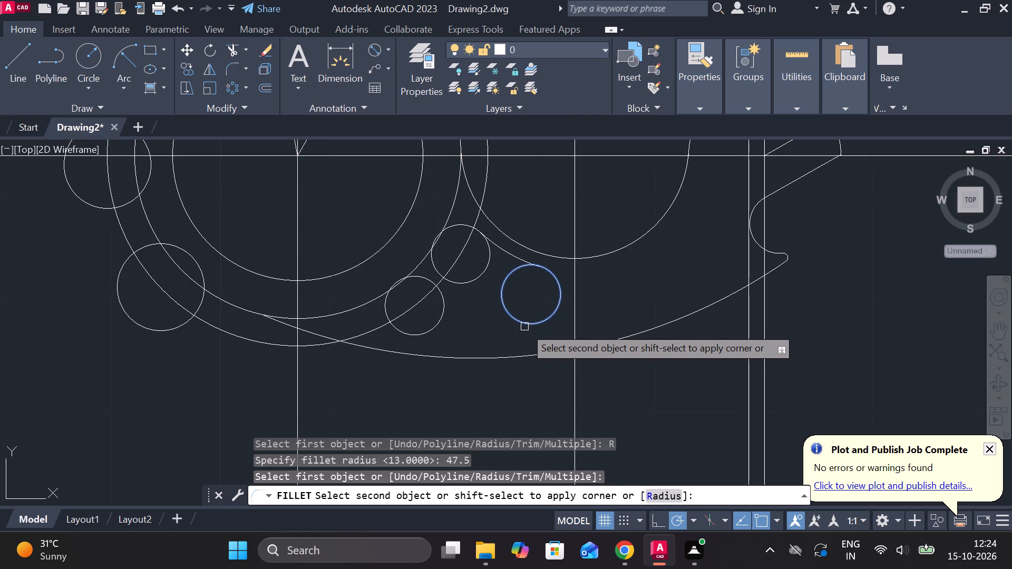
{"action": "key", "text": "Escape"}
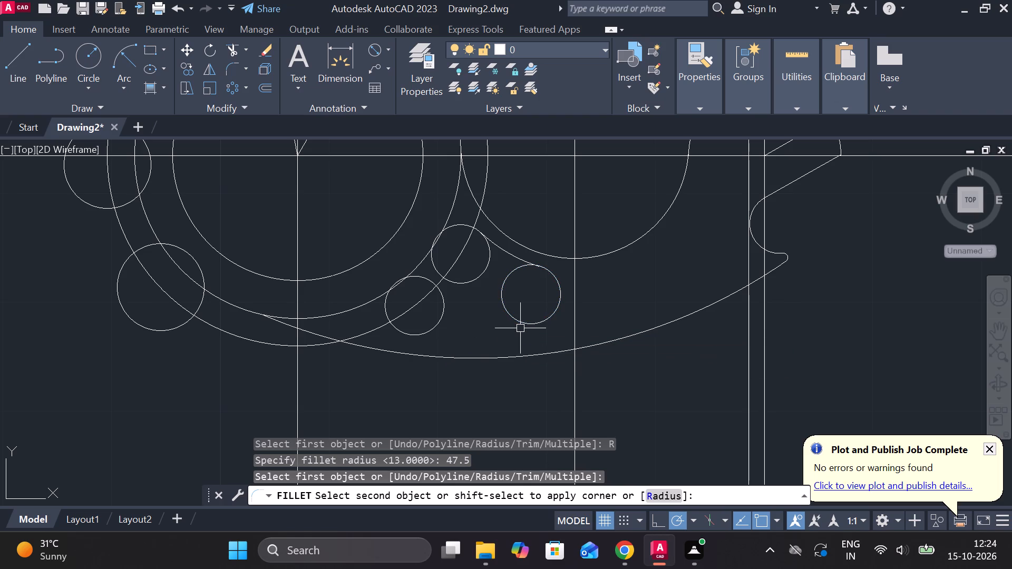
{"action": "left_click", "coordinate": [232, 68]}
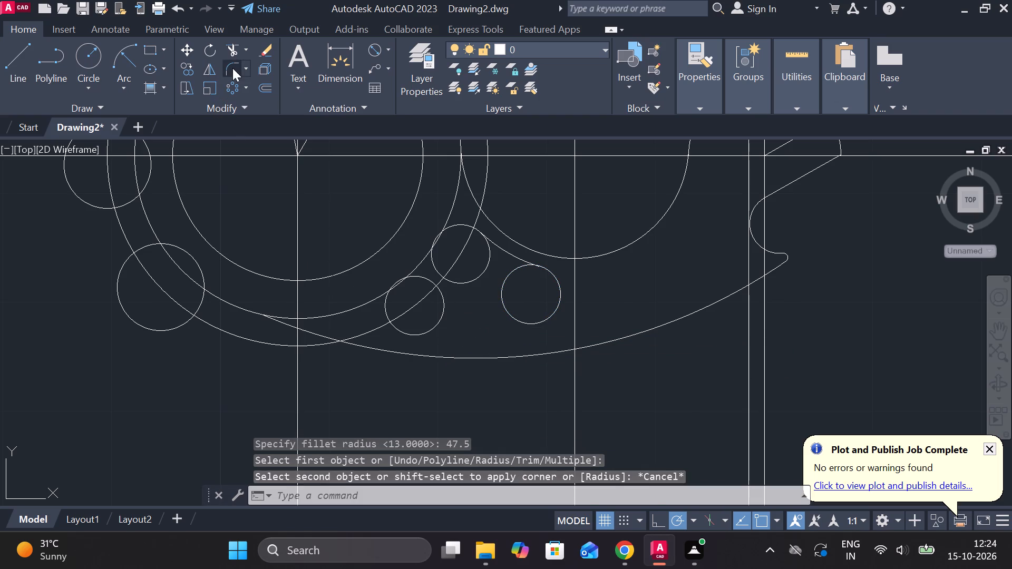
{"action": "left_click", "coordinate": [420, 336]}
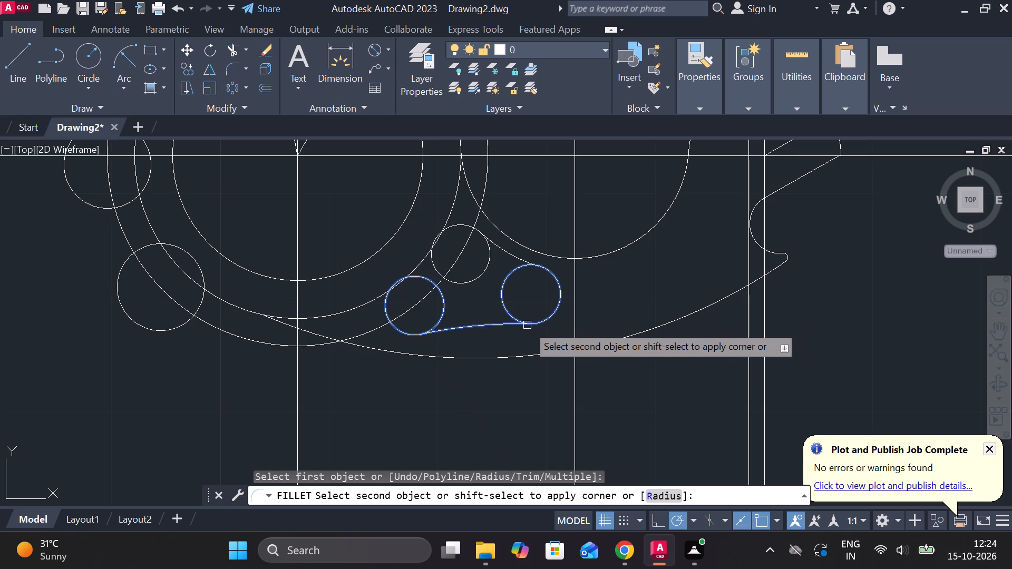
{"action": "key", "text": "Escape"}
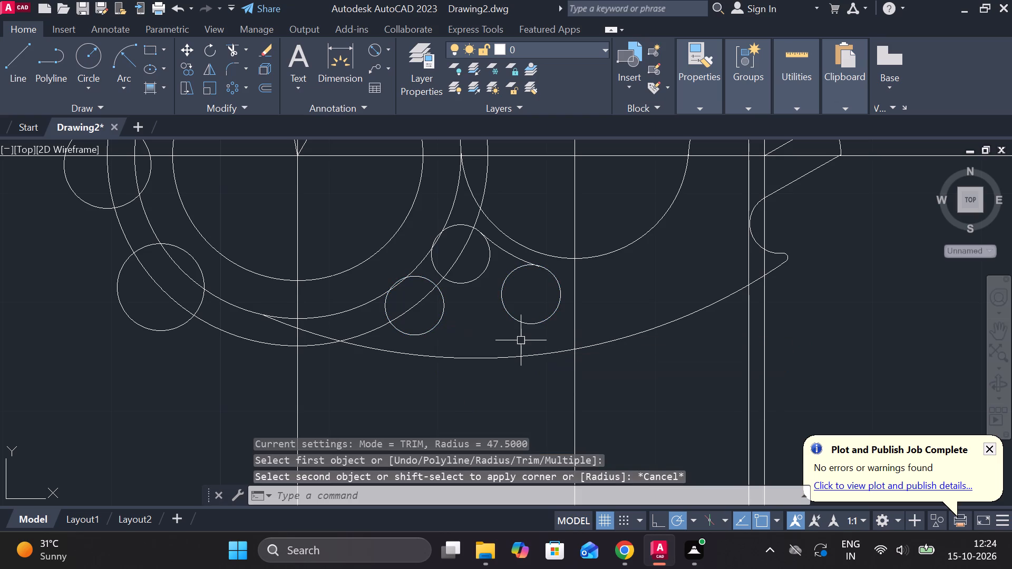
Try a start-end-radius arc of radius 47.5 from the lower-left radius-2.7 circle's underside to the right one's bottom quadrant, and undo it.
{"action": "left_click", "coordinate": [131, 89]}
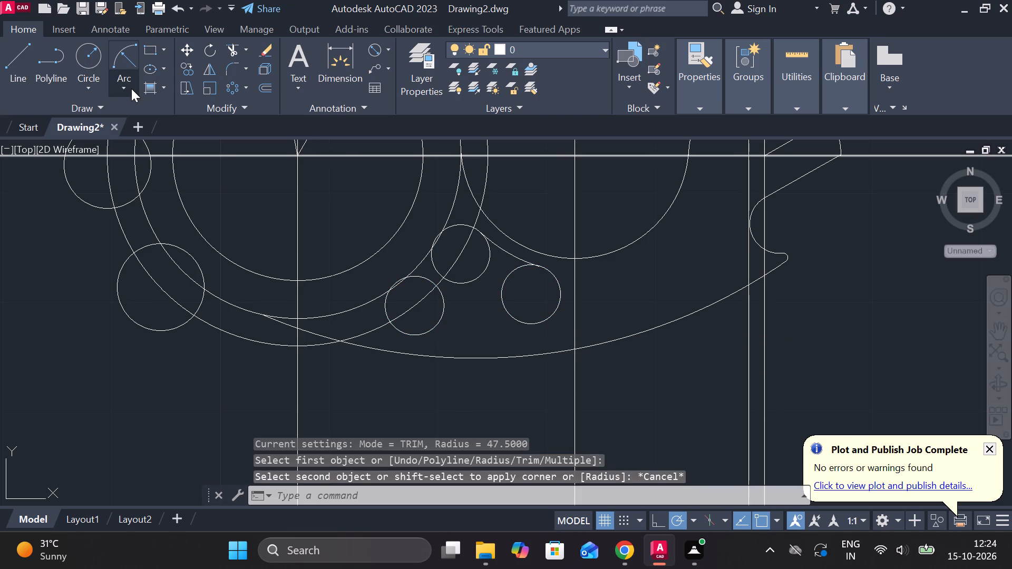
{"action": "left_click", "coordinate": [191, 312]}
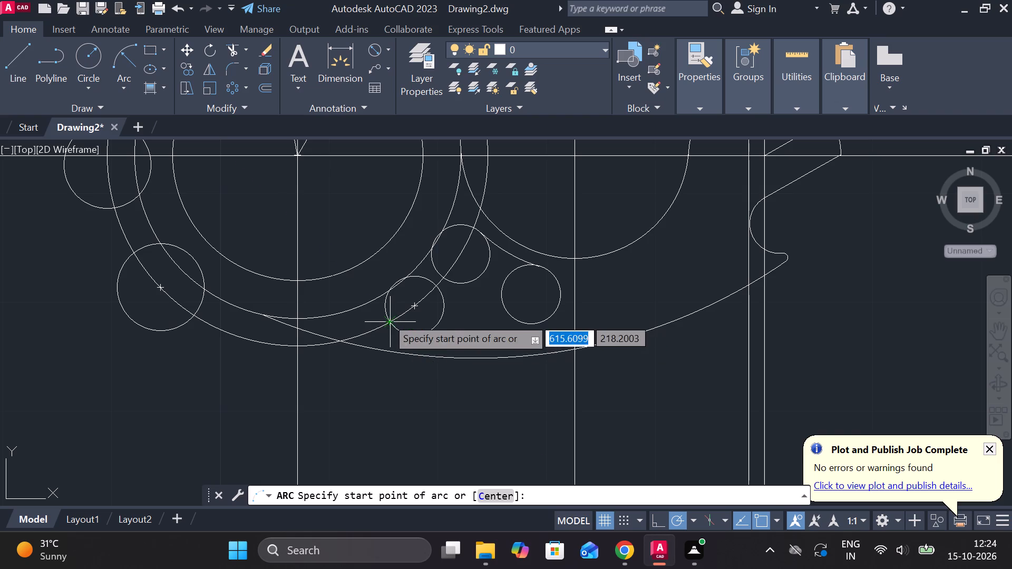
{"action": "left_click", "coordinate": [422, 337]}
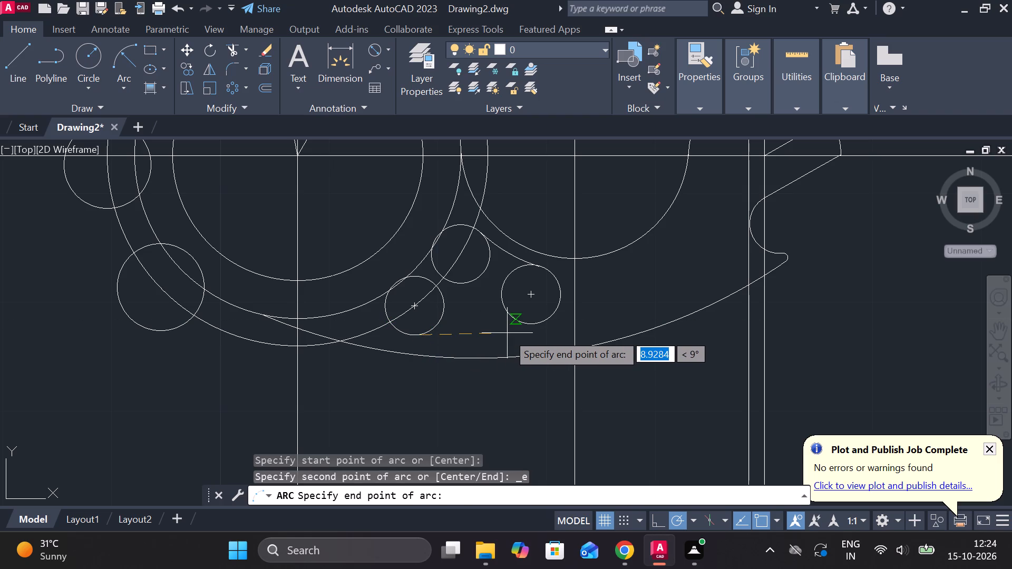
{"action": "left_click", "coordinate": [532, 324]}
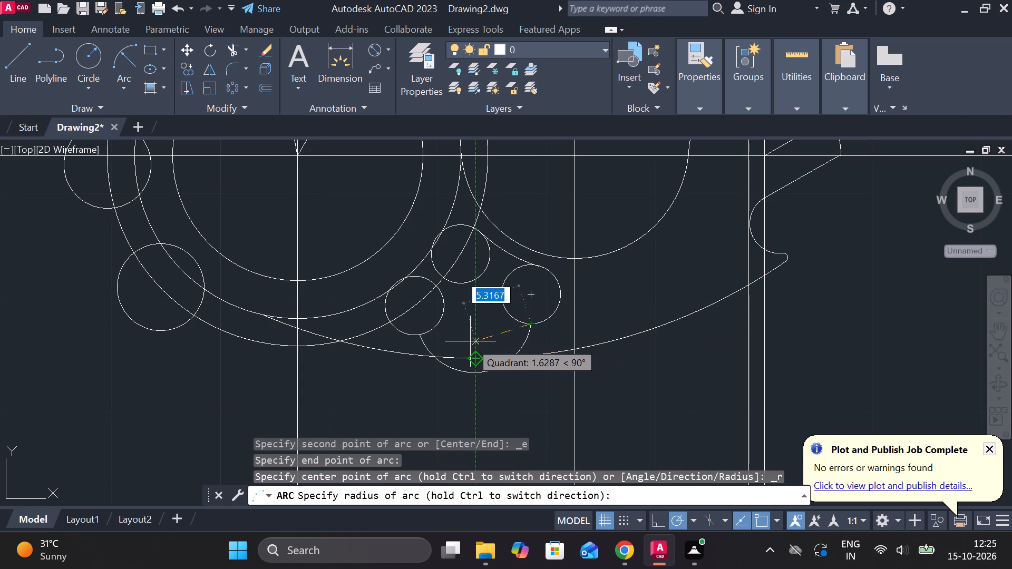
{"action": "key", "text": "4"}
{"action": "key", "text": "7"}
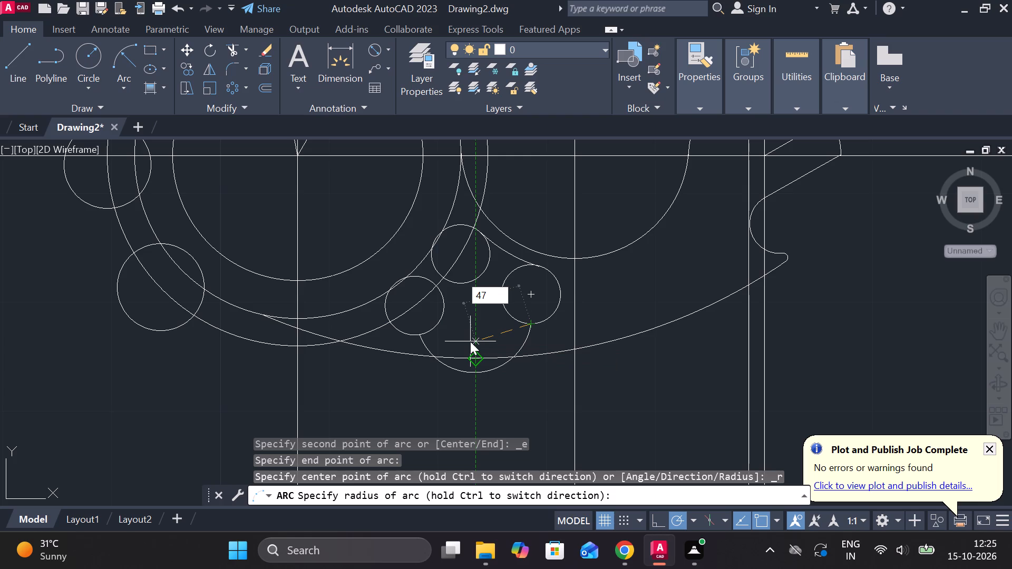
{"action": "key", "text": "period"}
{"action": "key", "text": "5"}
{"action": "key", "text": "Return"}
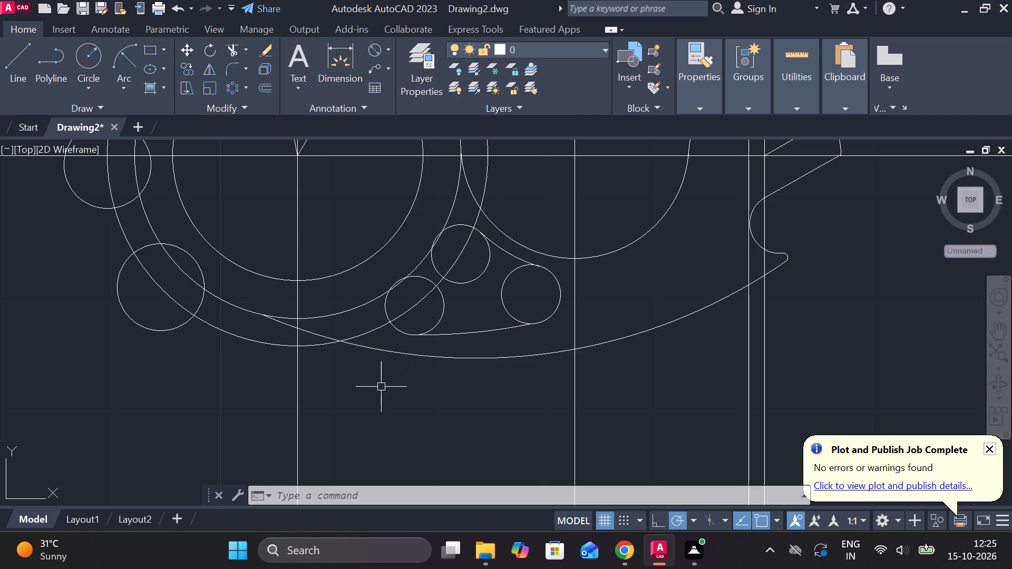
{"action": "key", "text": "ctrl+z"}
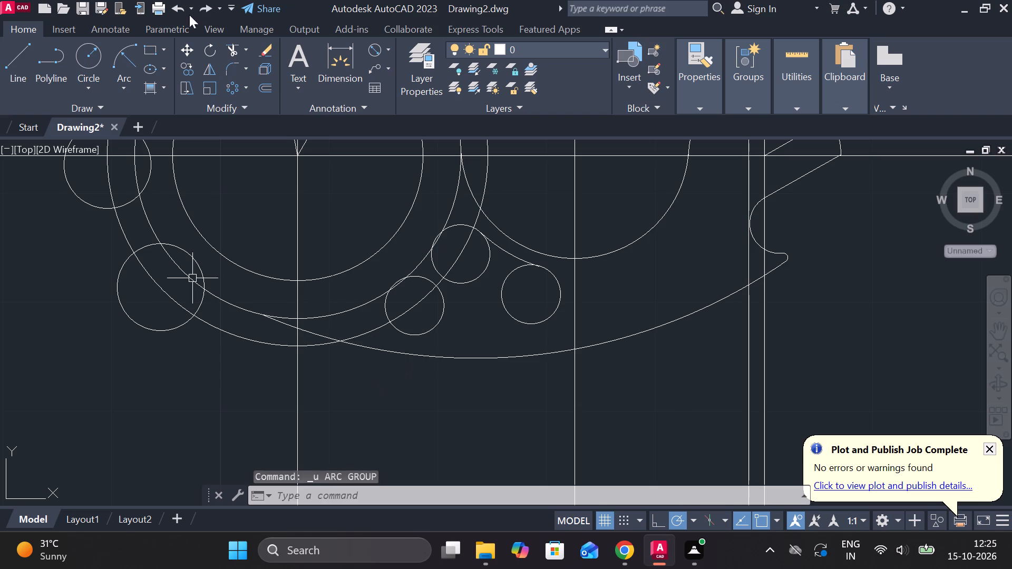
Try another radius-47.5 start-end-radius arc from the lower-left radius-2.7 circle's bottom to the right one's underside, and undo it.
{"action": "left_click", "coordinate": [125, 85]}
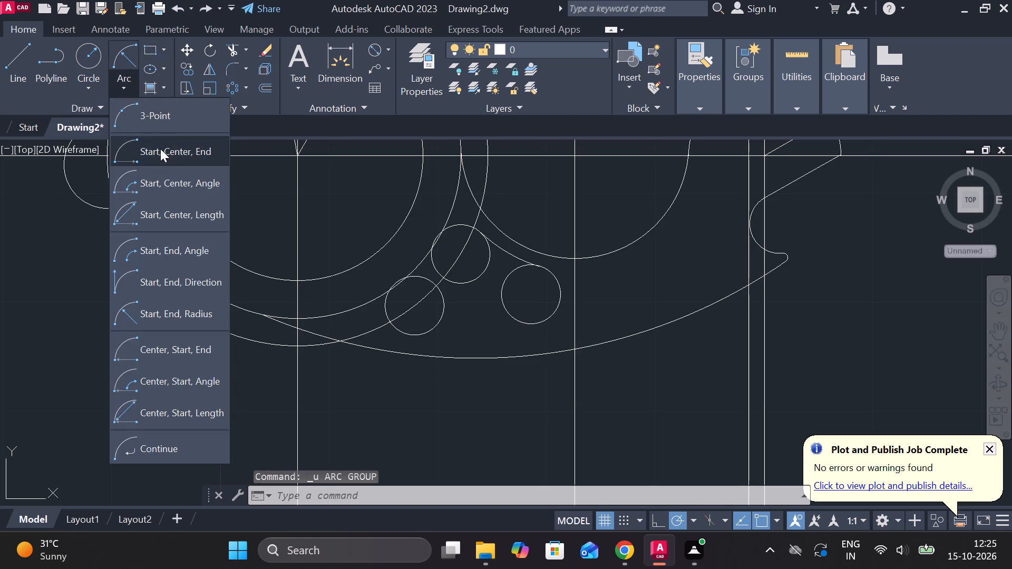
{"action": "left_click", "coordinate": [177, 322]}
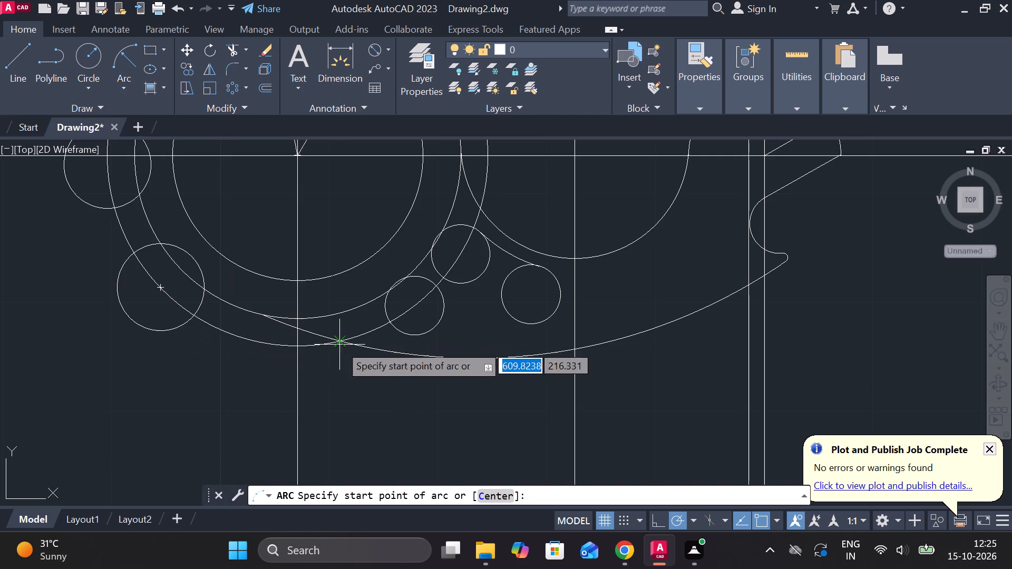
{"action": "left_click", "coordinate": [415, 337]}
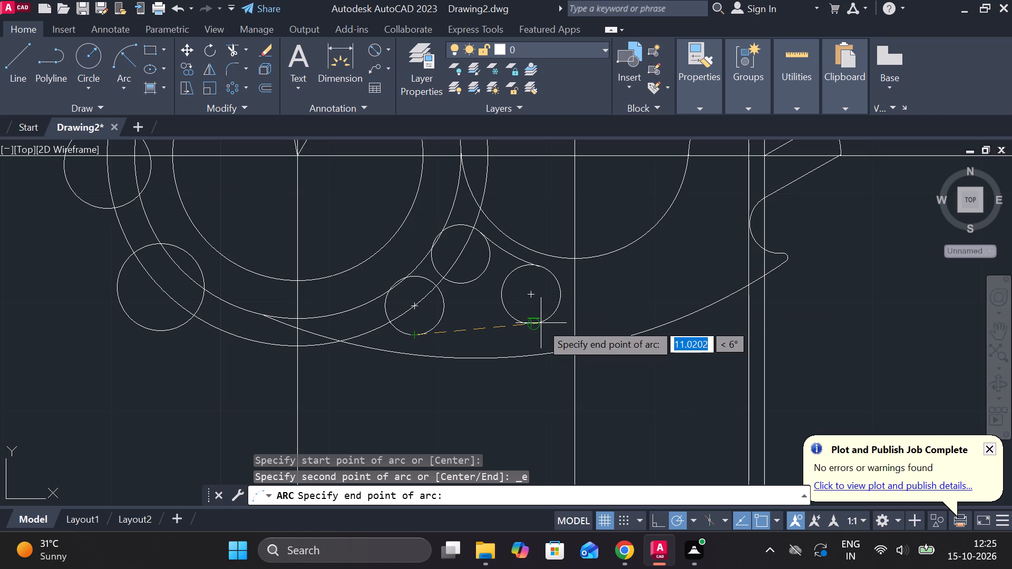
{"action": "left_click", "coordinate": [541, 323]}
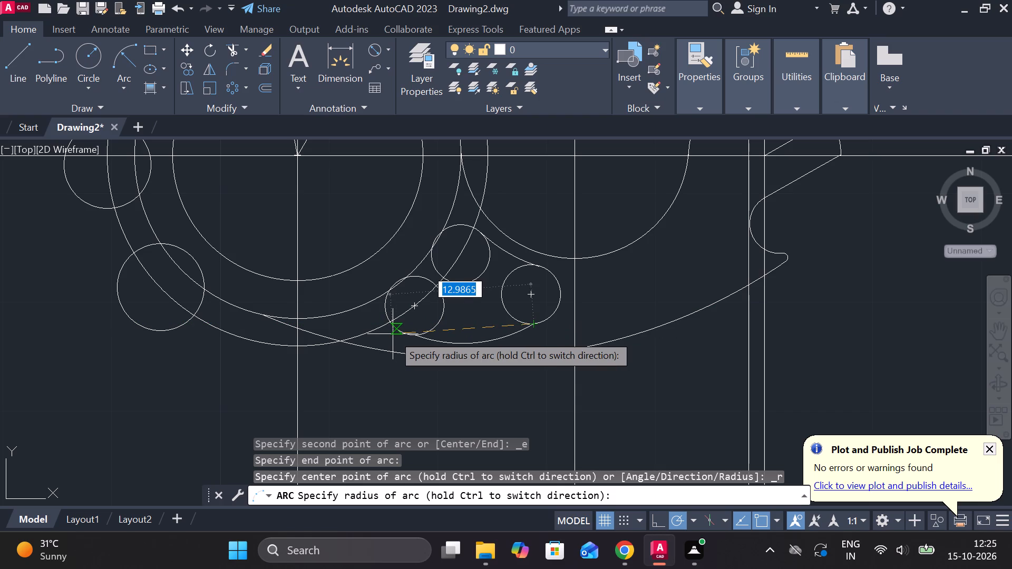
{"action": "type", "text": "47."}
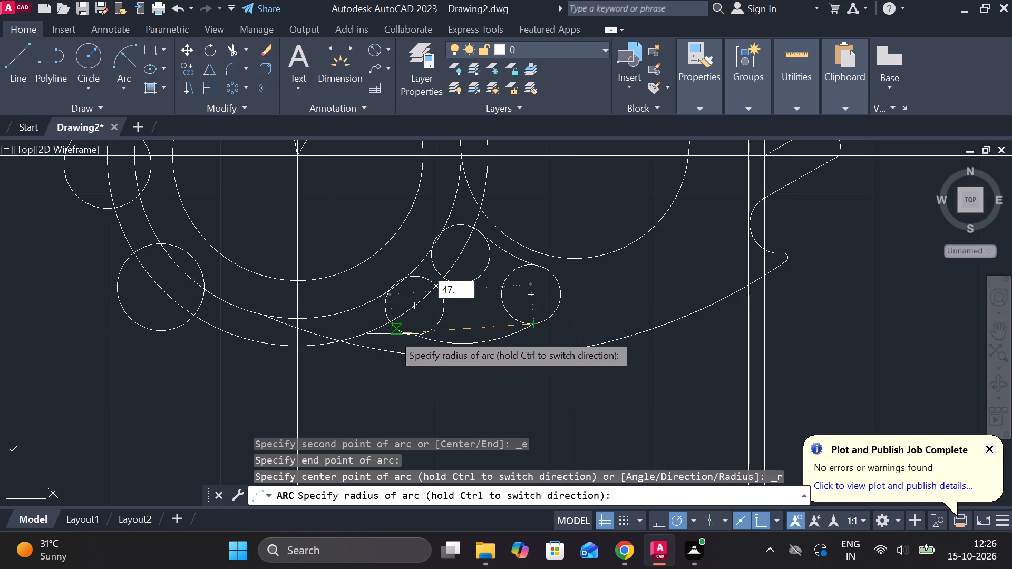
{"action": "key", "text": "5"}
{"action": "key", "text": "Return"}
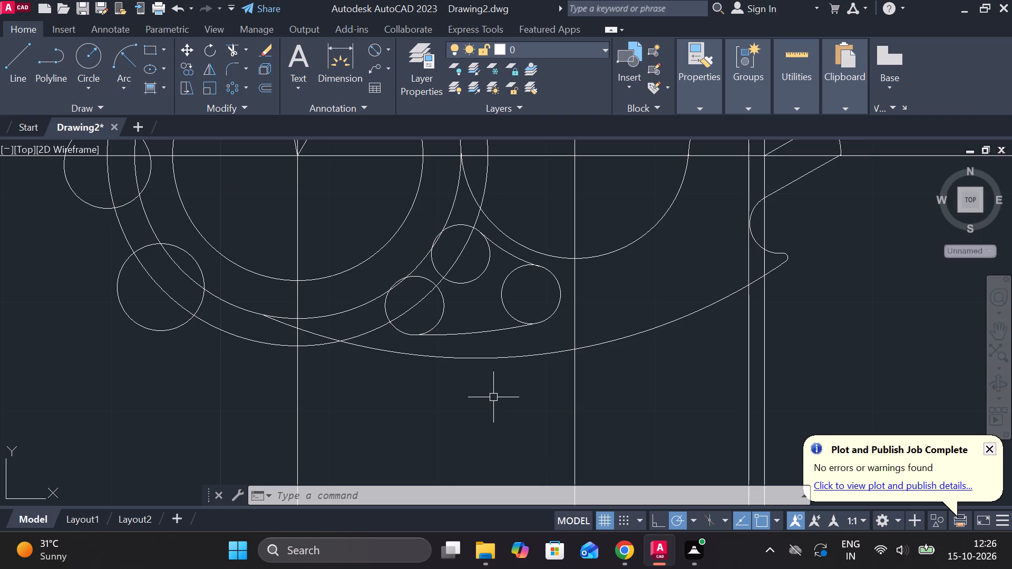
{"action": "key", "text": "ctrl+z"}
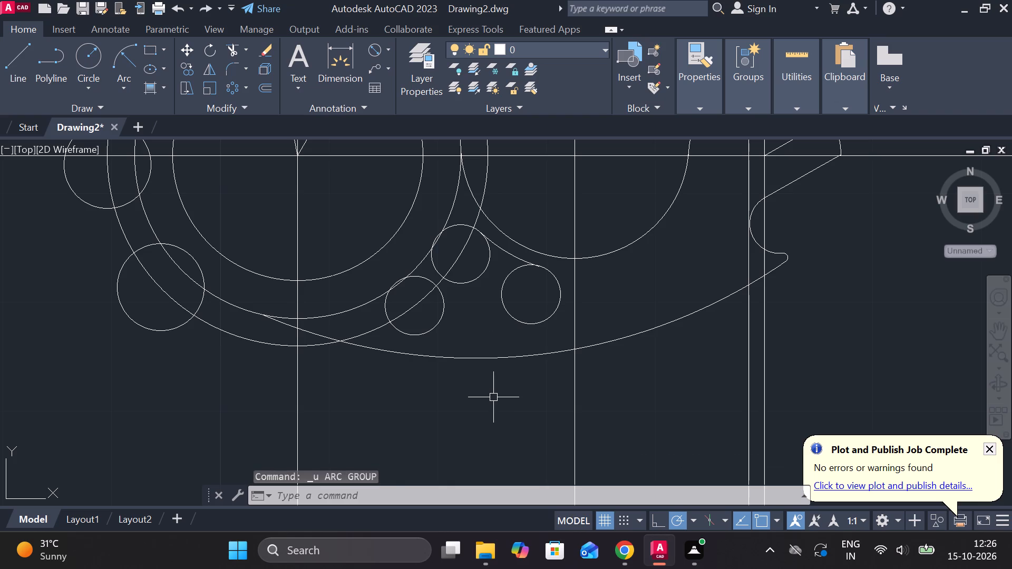
Undo back through the fillet commands to remove the radius-13 fillet arc between the upper and right radius-2.7 circles.
{"action": "key", "text": "ctrl+z"}
{"action": "key", "text": "ctrl+z"}
{"action": "key", "text": "ctrl+z"}
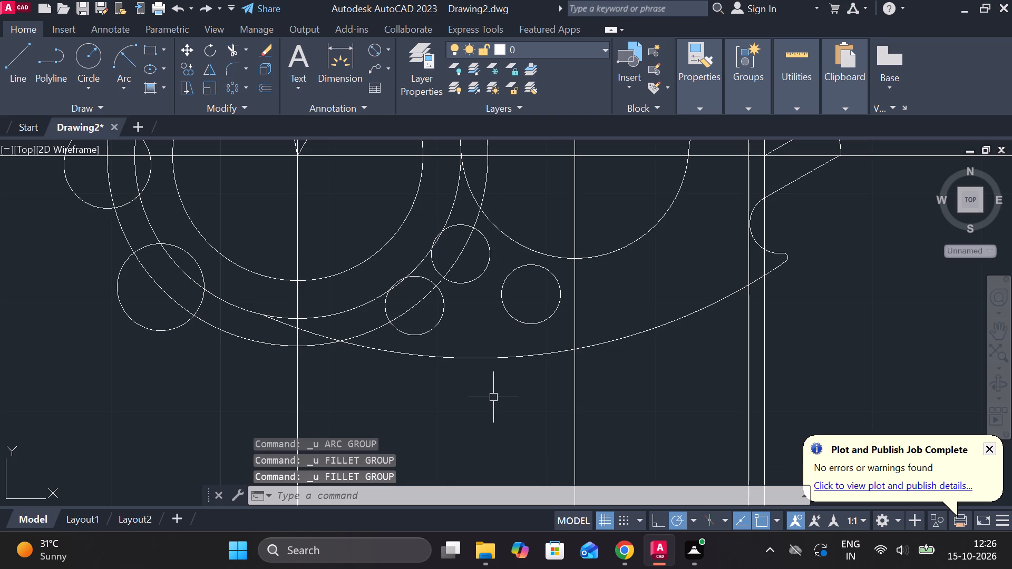
Move the right radius-2.7 circle straight down by about 0.44, using its centre as base point.
{"action": "left_click", "coordinate": [503, 303]}
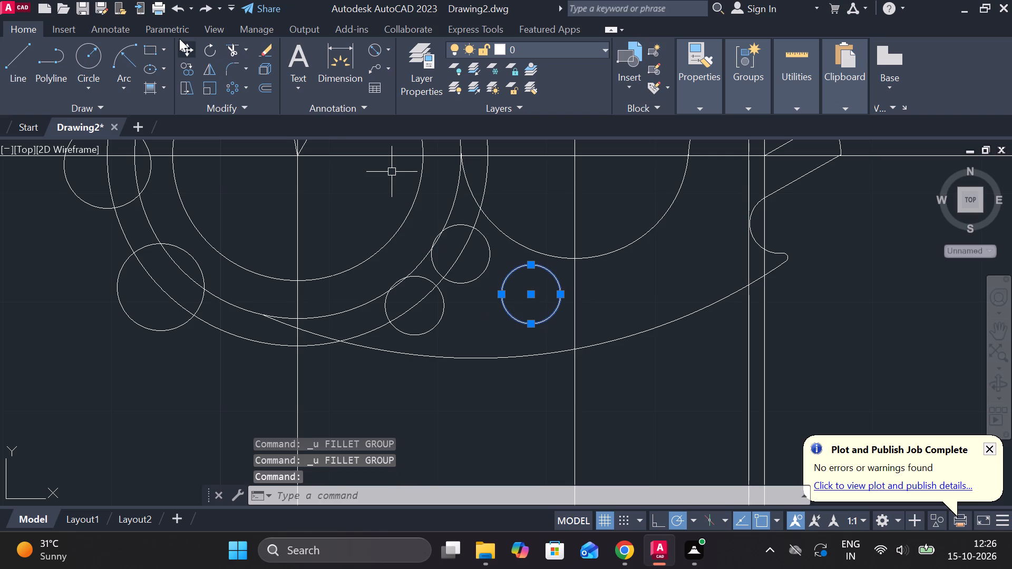
{"action": "left_click", "coordinate": [185, 45]}
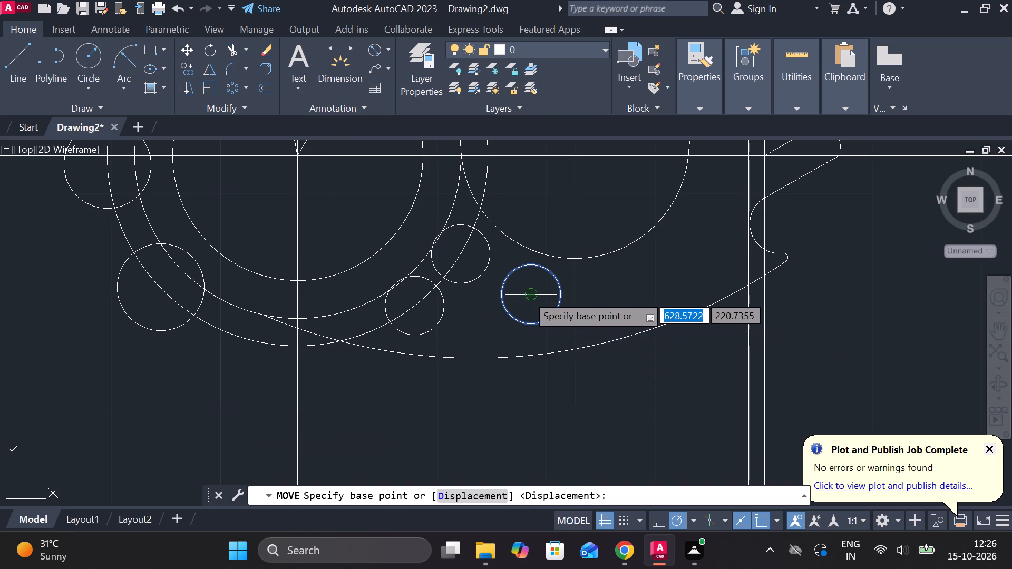
{"action": "left_click", "coordinate": [527, 295]}
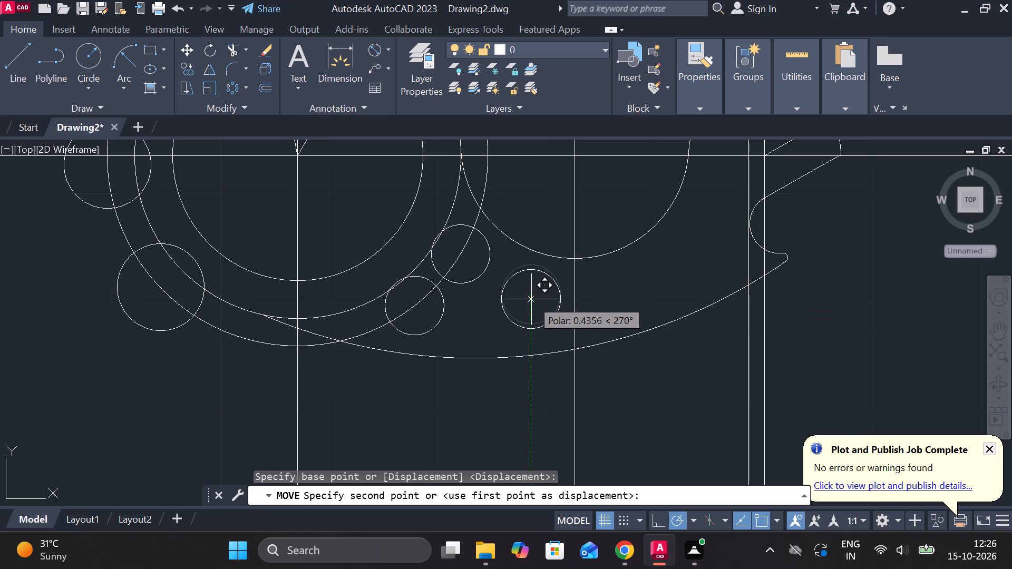
{"action": "left_click", "coordinate": [531, 299]}
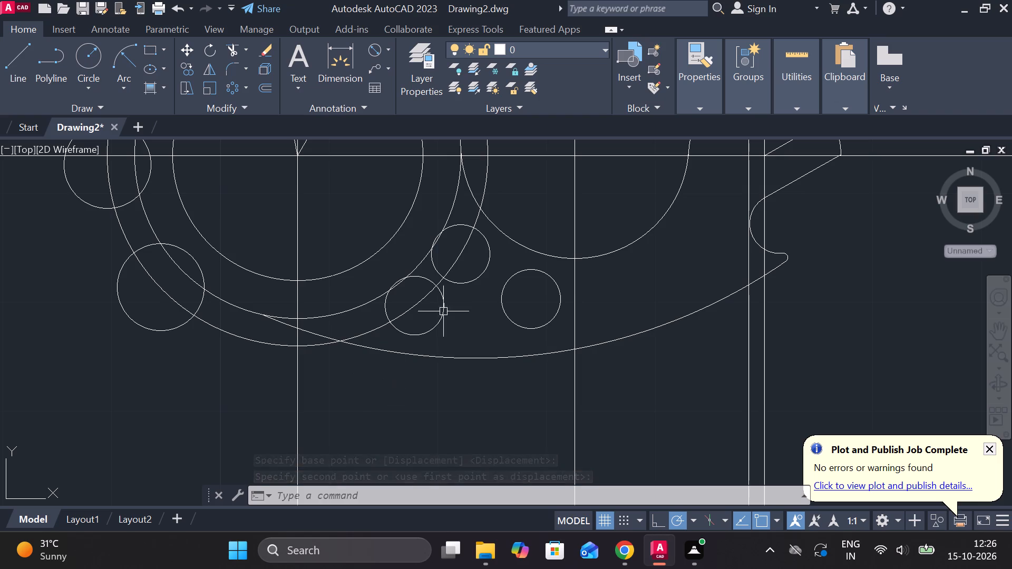
Recreate the radius-13 fillet between the upper radius-2.7 circle and the moved right circle along their upper sides.
{"action": "left_click", "coordinate": [232, 67]}
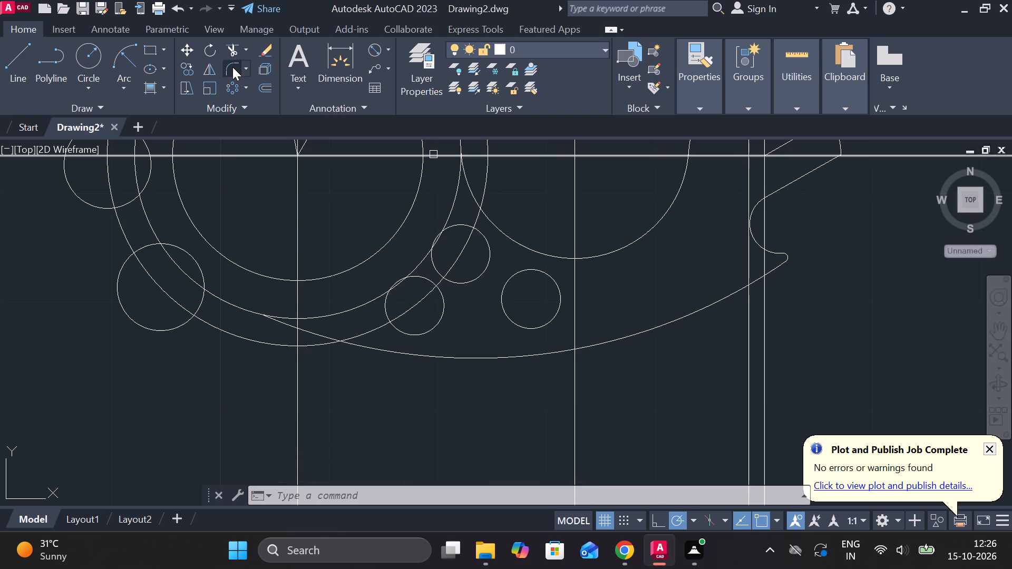
{"action": "left_click", "coordinate": [488, 237]}
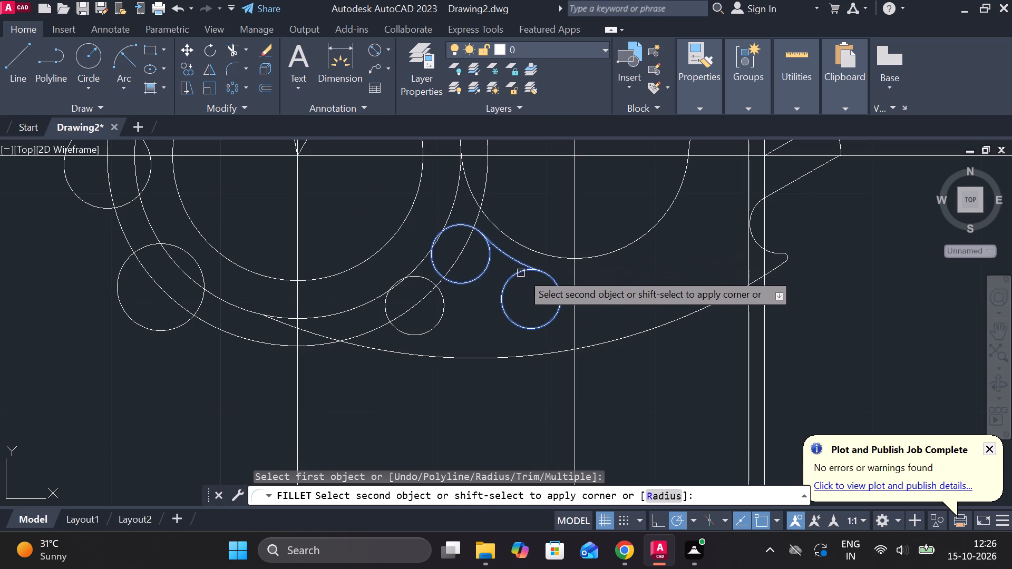
{"action": "left_click", "coordinate": [549, 273]}
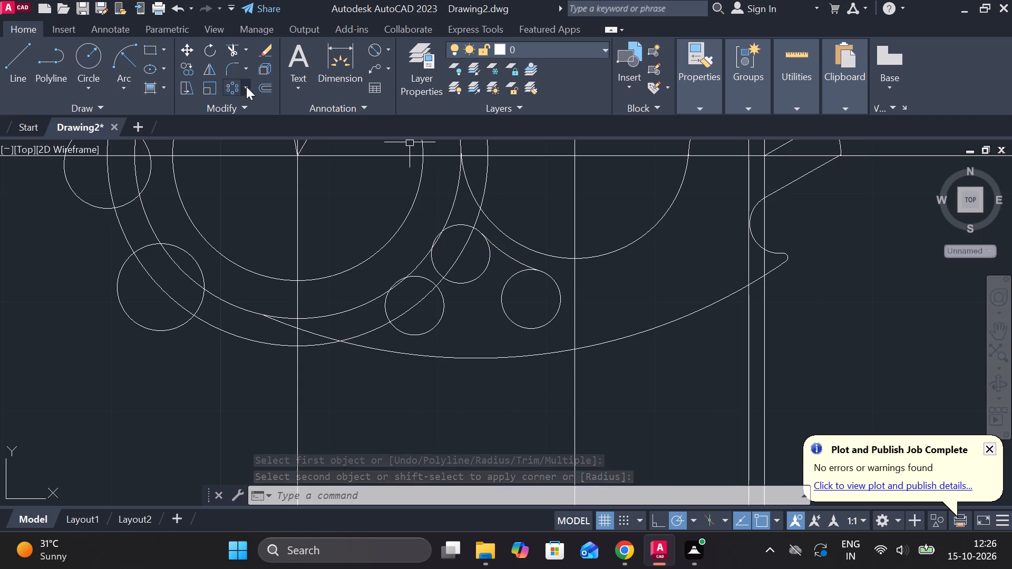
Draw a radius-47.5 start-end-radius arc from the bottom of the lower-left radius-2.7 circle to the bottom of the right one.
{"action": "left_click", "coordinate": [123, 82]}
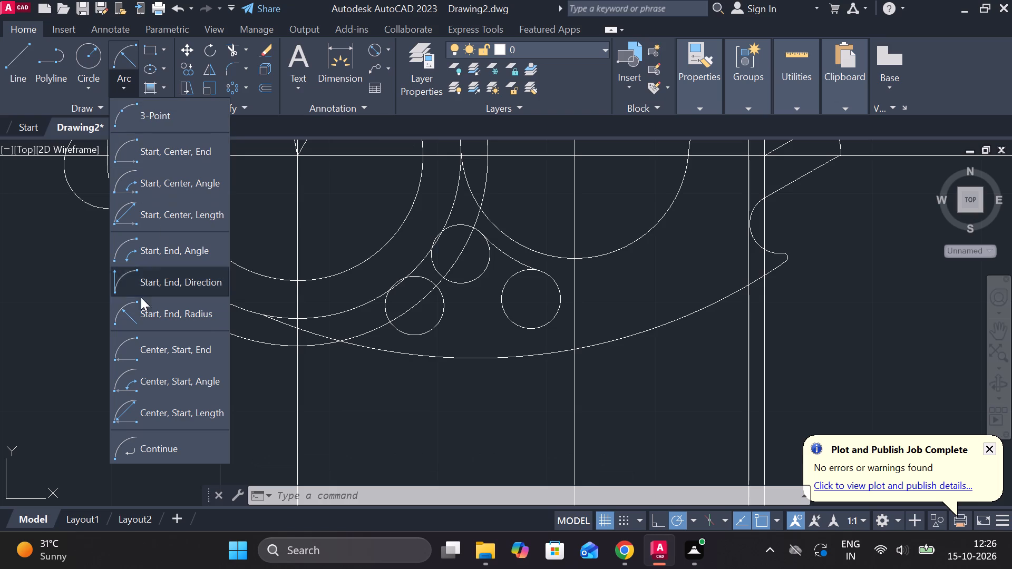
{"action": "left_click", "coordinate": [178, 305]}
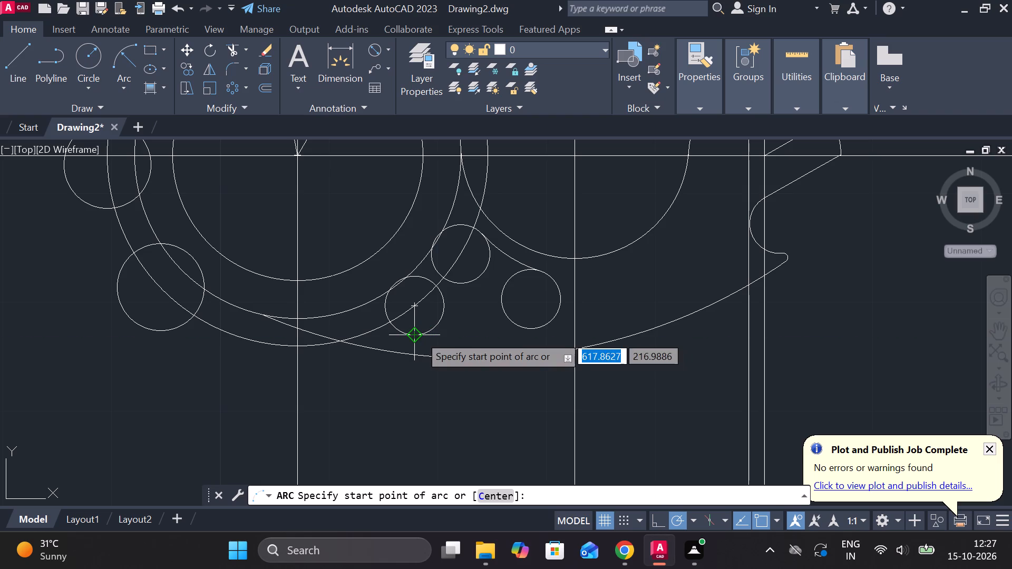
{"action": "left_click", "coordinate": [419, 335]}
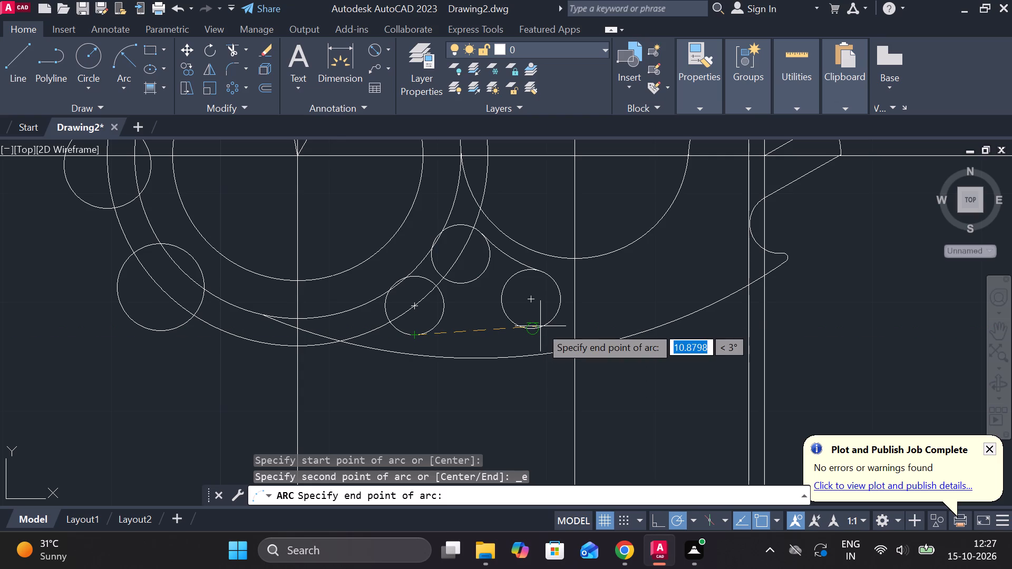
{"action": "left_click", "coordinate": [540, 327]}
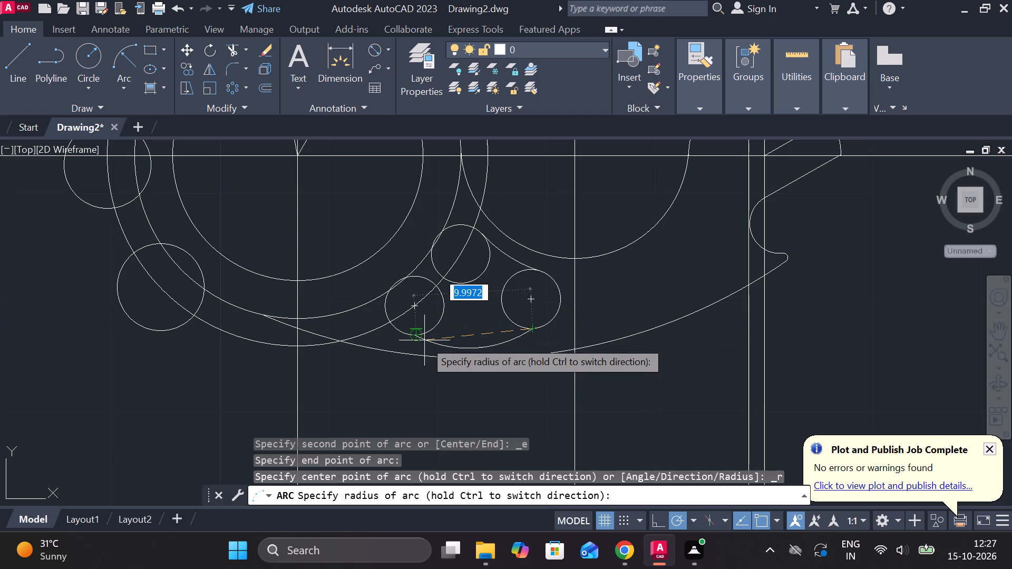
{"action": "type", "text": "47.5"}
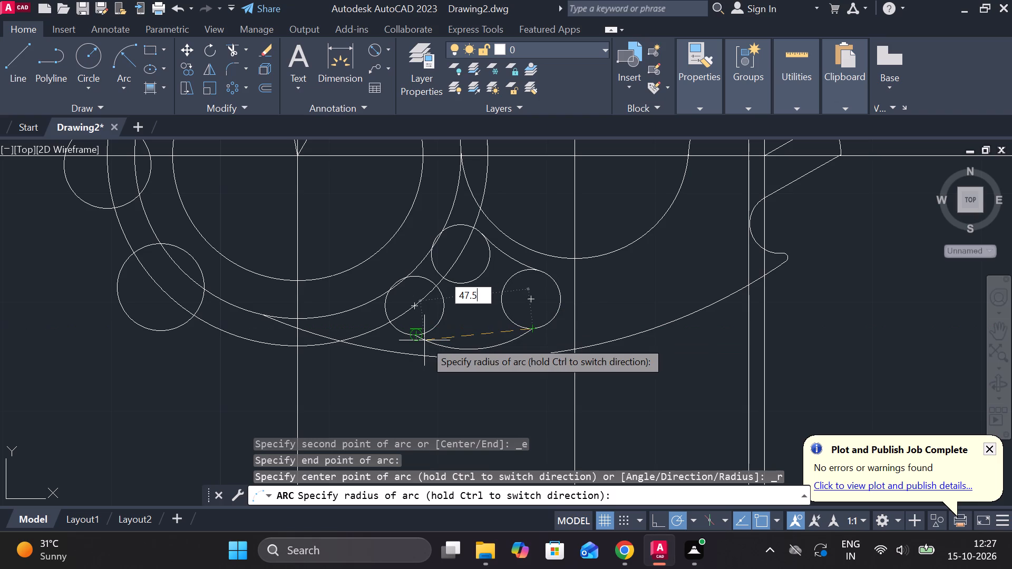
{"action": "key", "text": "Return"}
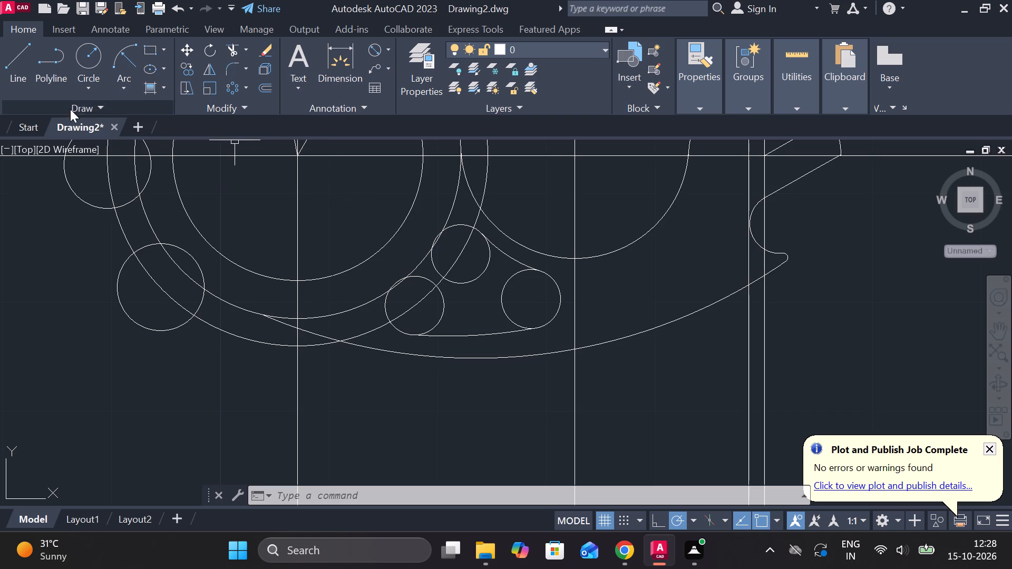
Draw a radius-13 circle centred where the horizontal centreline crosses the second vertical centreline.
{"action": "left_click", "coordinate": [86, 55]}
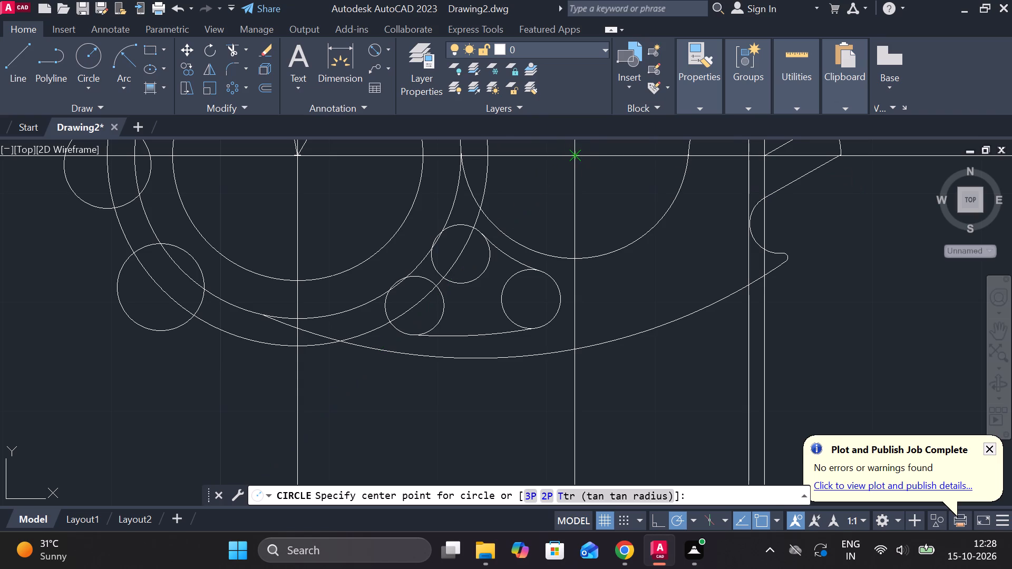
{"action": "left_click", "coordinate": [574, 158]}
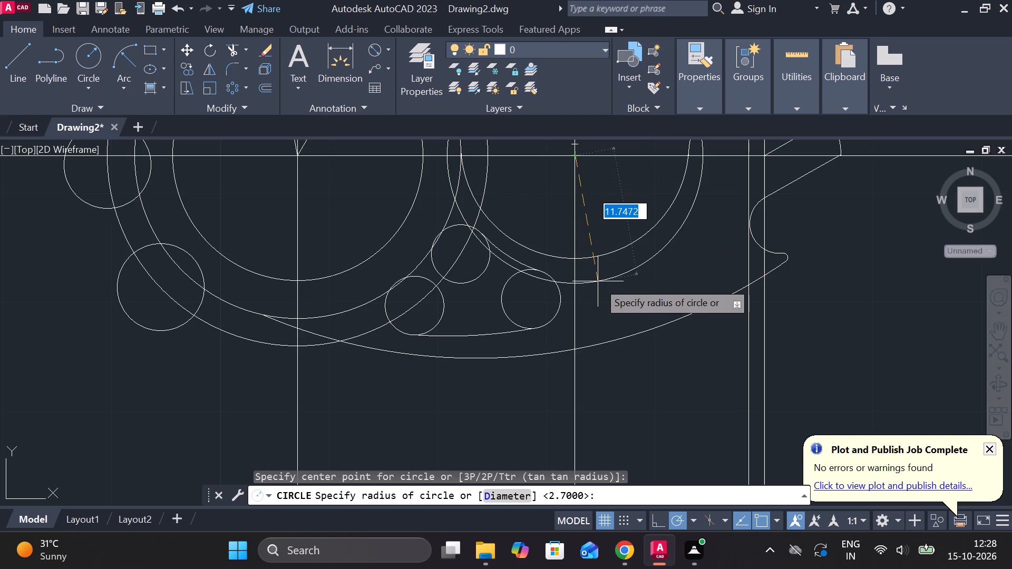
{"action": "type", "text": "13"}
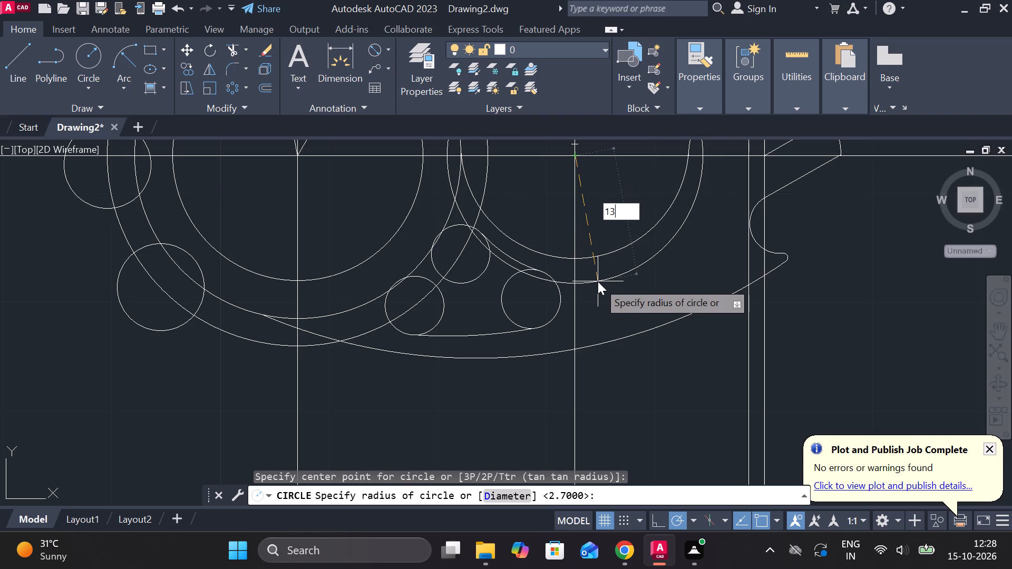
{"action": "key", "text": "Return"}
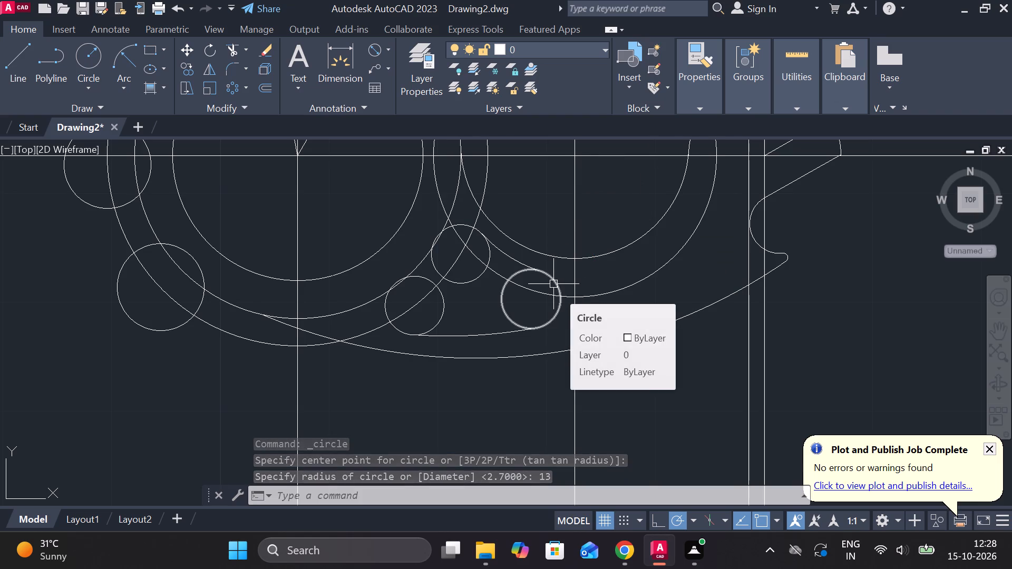
Undo back through the circle, arc, fillet and move commands until all three small circles between the large circles are removed.
{"action": "scroll", "coordinate": [553, 284], "scroll_direction": "up", "scroll_amount": 2}
{"action": "scroll", "coordinate": [553, 284], "scroll_direction": "down", "scroll_amount": 3}
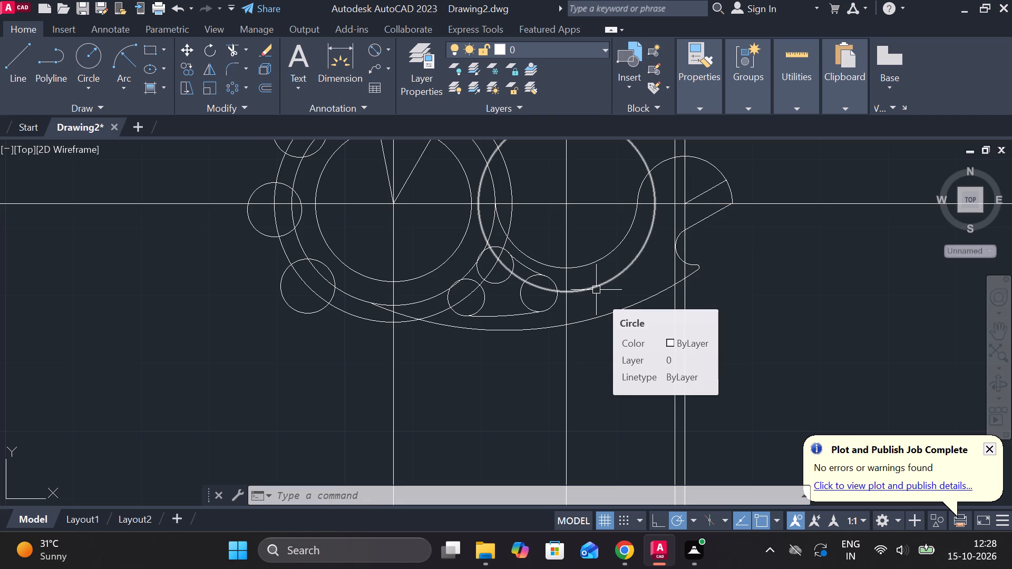
{"action": "key", "text": "ctrl+z"}
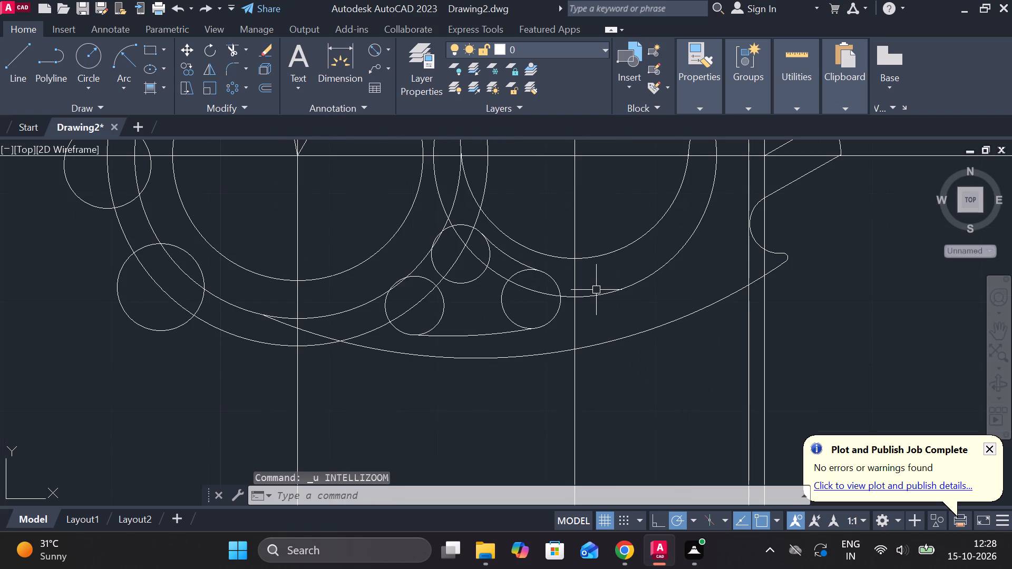
{"action": "key", "text": "ctrl+z"}
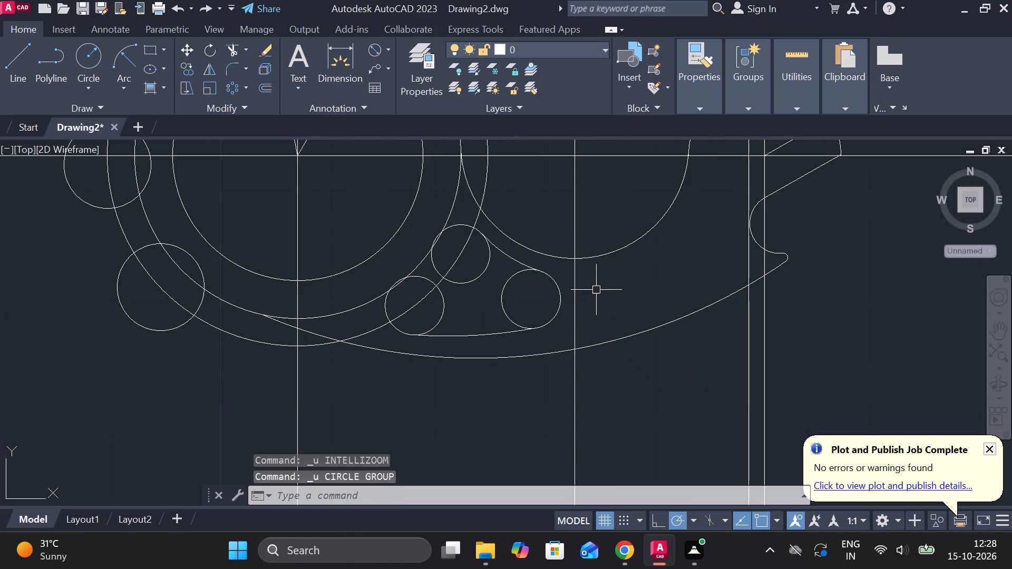
{"action": "key", "text": "ctrl+z"}
{"action": "key", "text": "ctrl+z"}
{"action": "key", "text": "ctrl+z"}
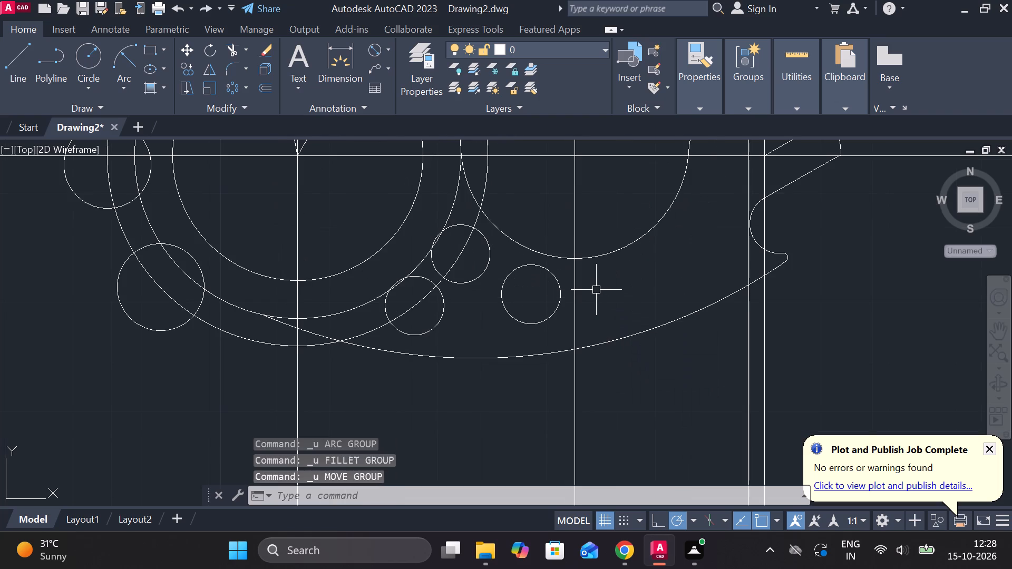
{"action": "key", "text": "ctrl+z"}
{"action": "key", "text": "ctrl+z"}
{"action": "key", "text": "ctrl+z"}
{"action": "key", "text": "ctrl+z"}
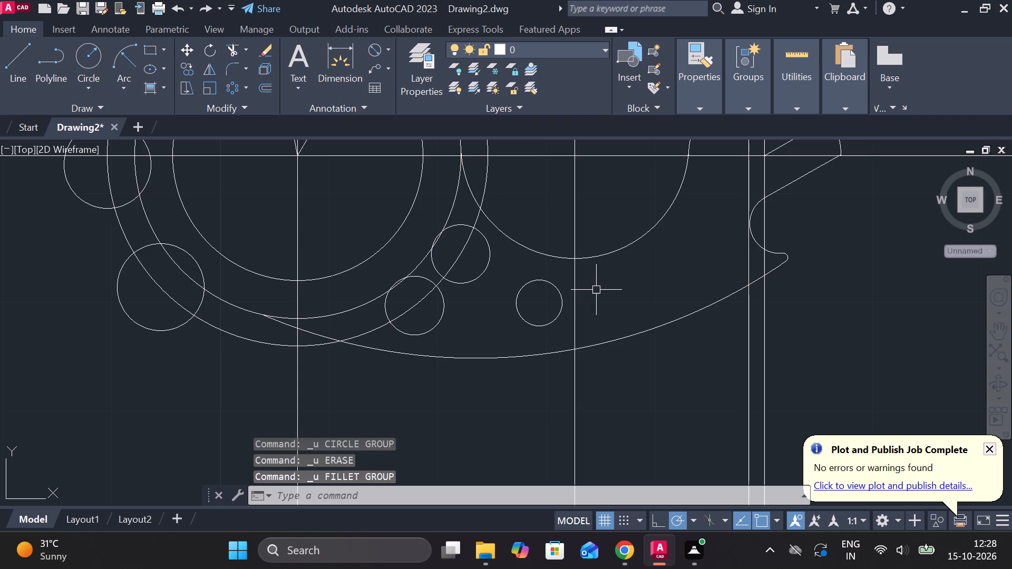
{"action": "key", "text": "ctrl+z"}
{"action": "key", "text": "ctrl+z"}
{"action": "key", "text": "ctrl+z"}
{"action": "key", "text": "ctrl+z"}
{"action": "key", "text": "ctrl+z"}
{"action": "key", "text": "ctrl+z"}
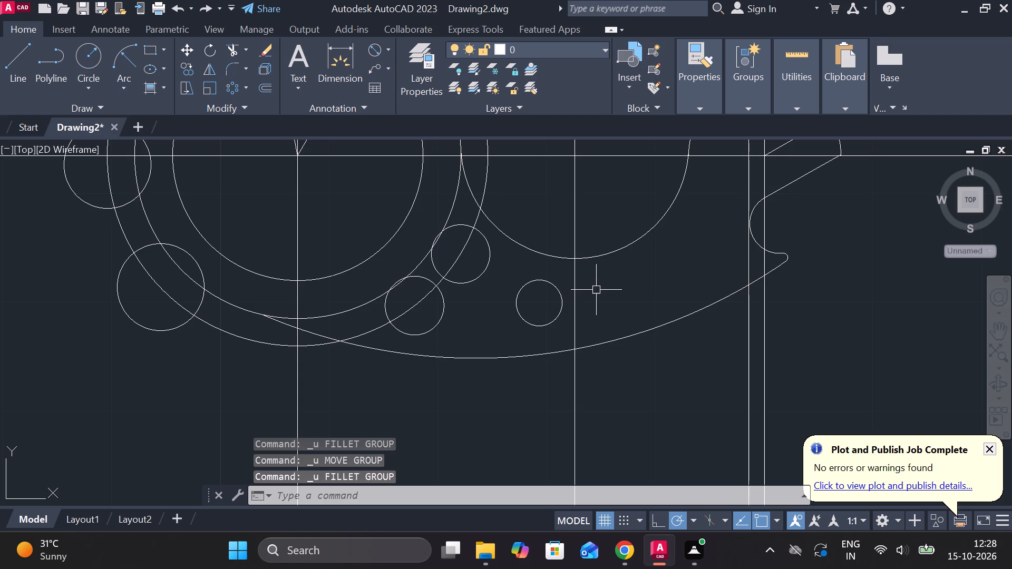
{"action": "key", "text": "ctrl+z"}
{"action": "key", "text": "ctrl+z"}
{"action": "key", "text": "ctrl+z"}
{"action": "key", "text": "ctrl+z"}
{"action": "key", "text": "ctrl+z"}
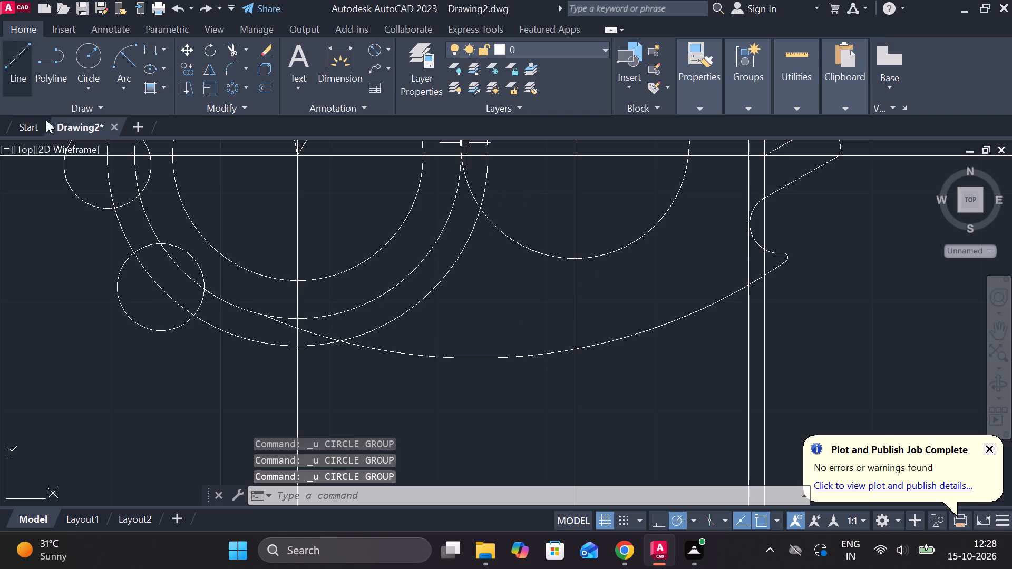
Draw a radius-13 circle centred where the horizontal centreline meets the second vertical centreline.
{"action": "left_click", "coordinate": [83, 51]}
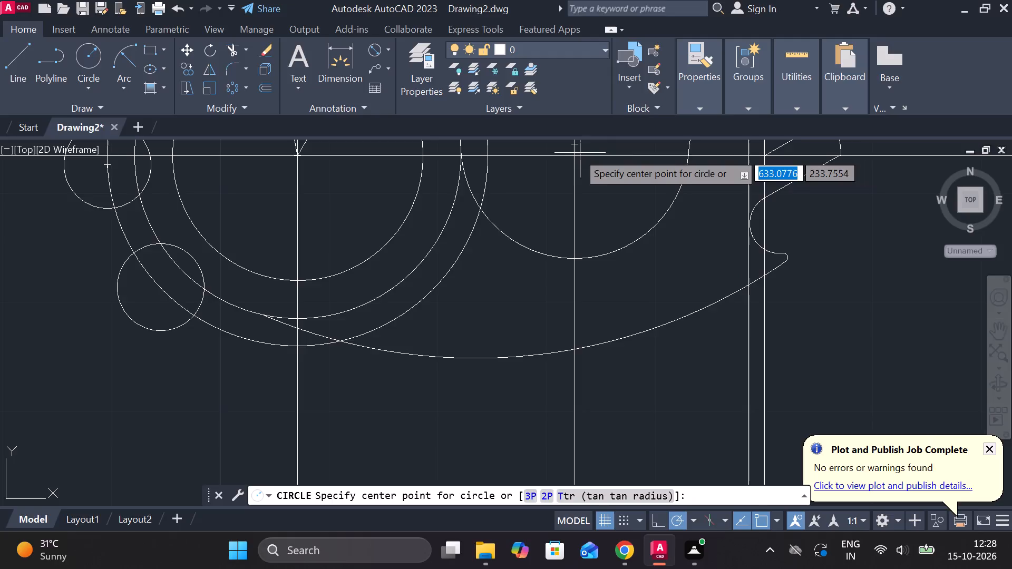
{"action": "left_click", "coordinate": [576, 152]}
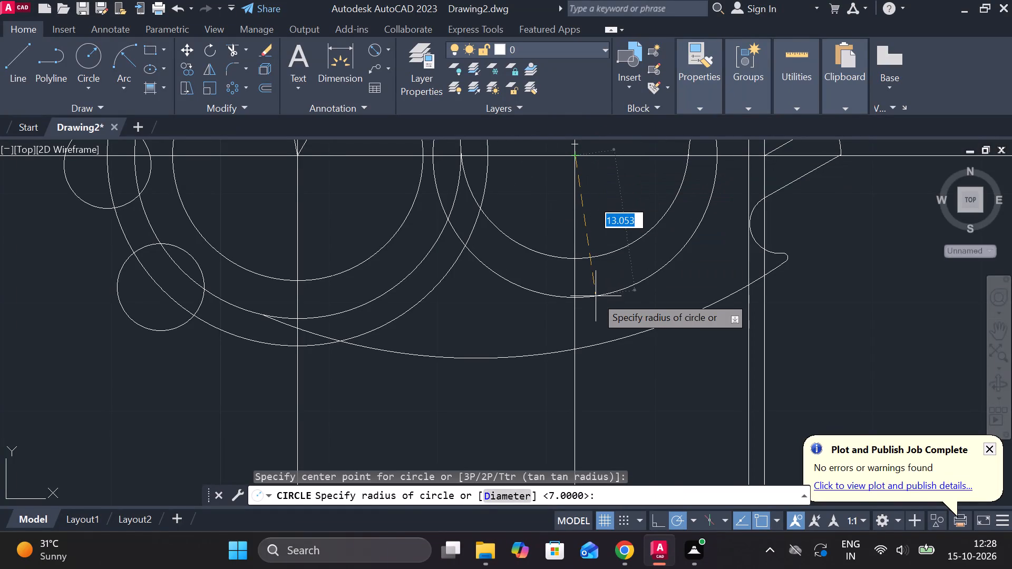
{"action": "type", "text": "13"}
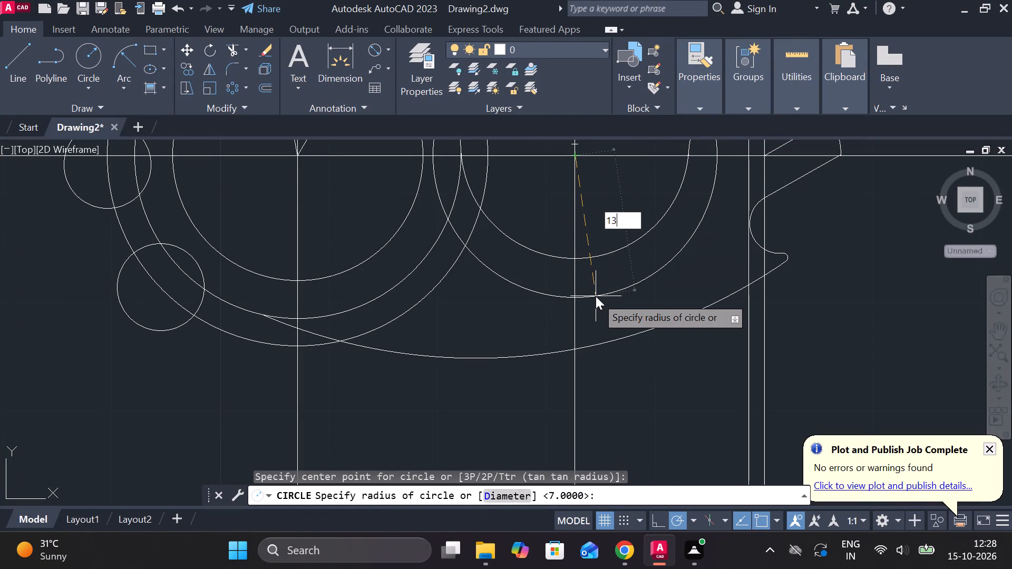
{"action": "key", "text": "Return"}
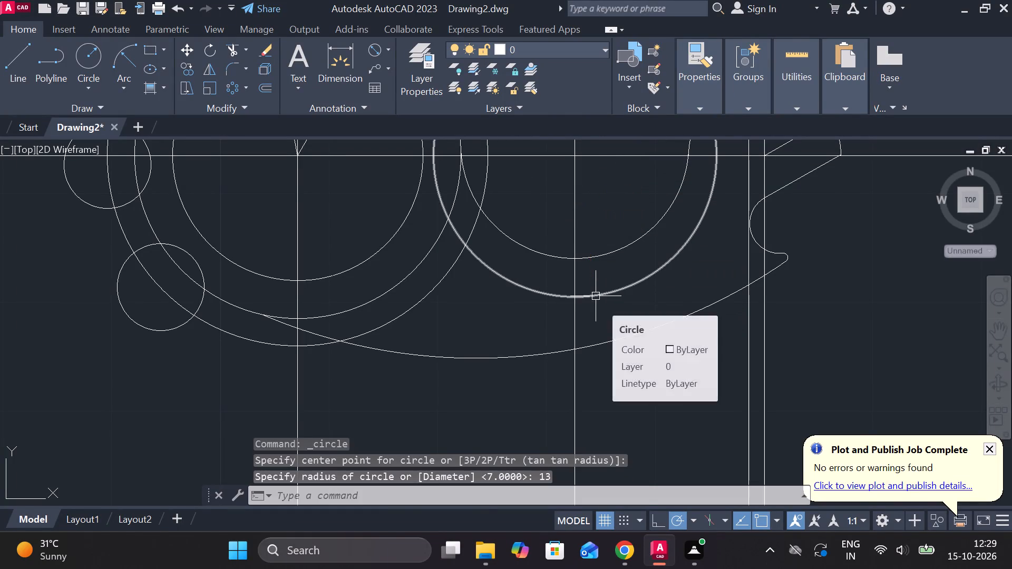
Fillet the middle circle of the left concentric set to the radius-13 circle with radius 2.7, just below their lower crossing.
{"action": "scroll", "coordinate": [575, 296], "scroll_direction": "down", "scroll_amount": 2}
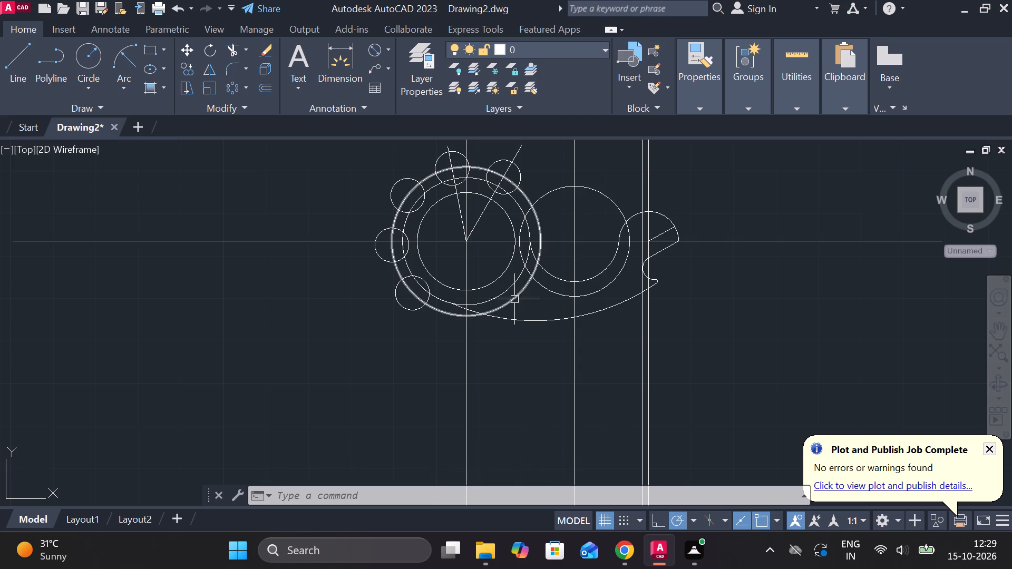
{"action": "scroll", "coordinate": [515, 295], "scroll_direction": "up", "scroll_amount": 2}
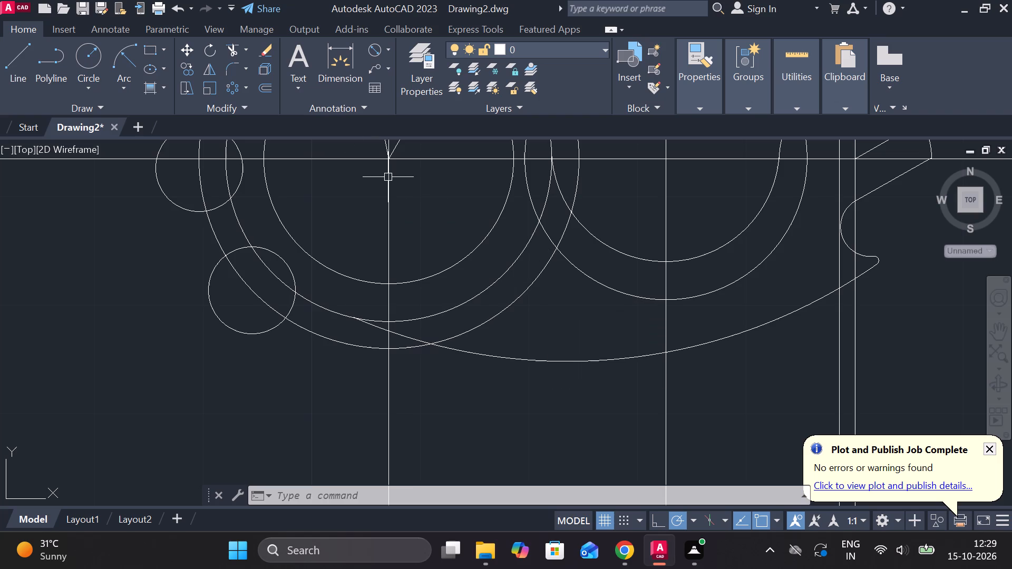
{"action": "left_click", "coordinate": [228, 72]}
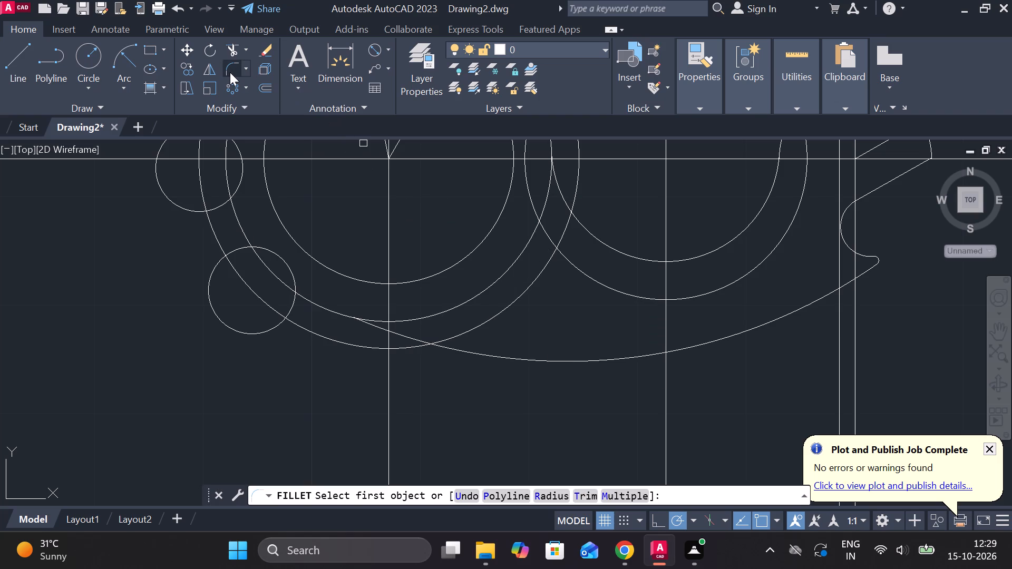
{"action": "left_click", "coordinate": [549, 489]}
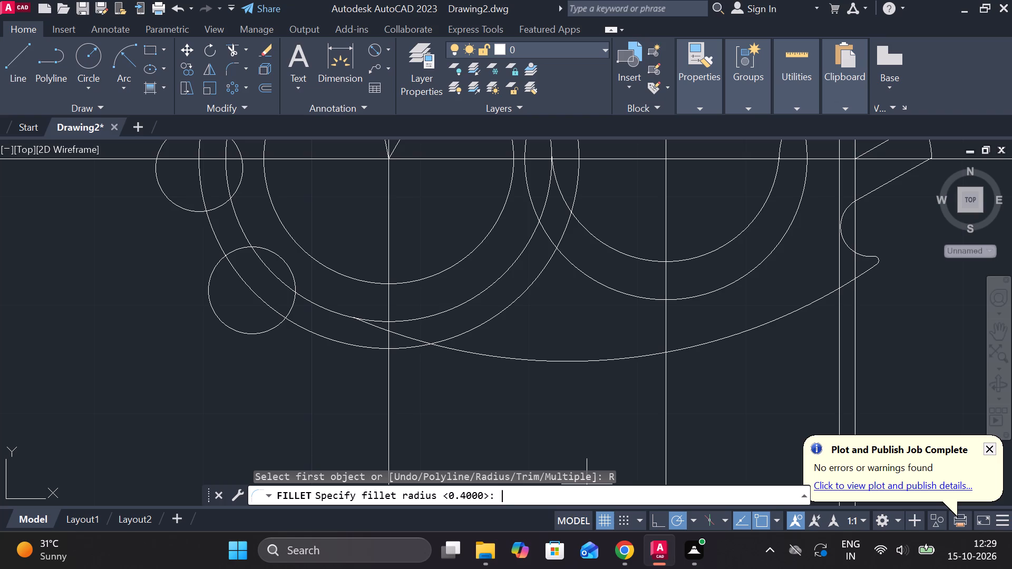
{"action": "key", "text": "2"}
{"action": "key", "text": "period"}
{"action": "key", "text": "7"}
{"action": "key", "text": "Return"}
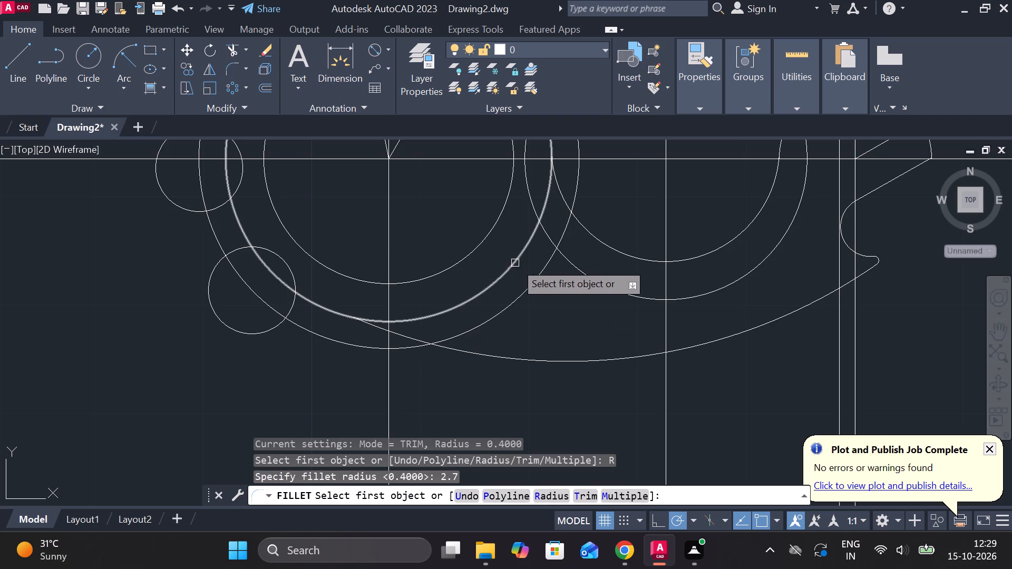
{"action": "left_click", "coordinate": [517, 262]}
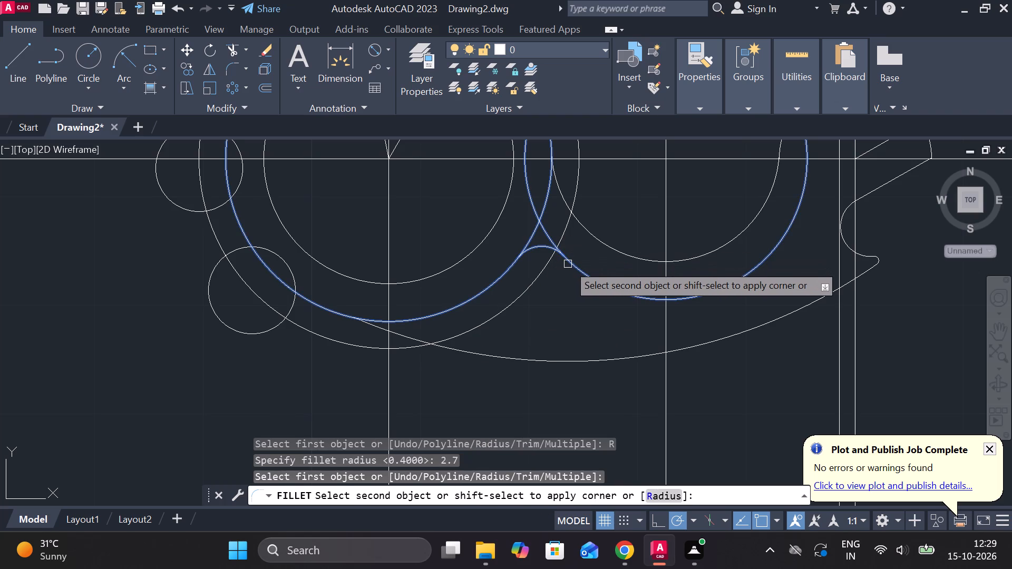
{"action": "left_click", "coordinate": [570, 264]}
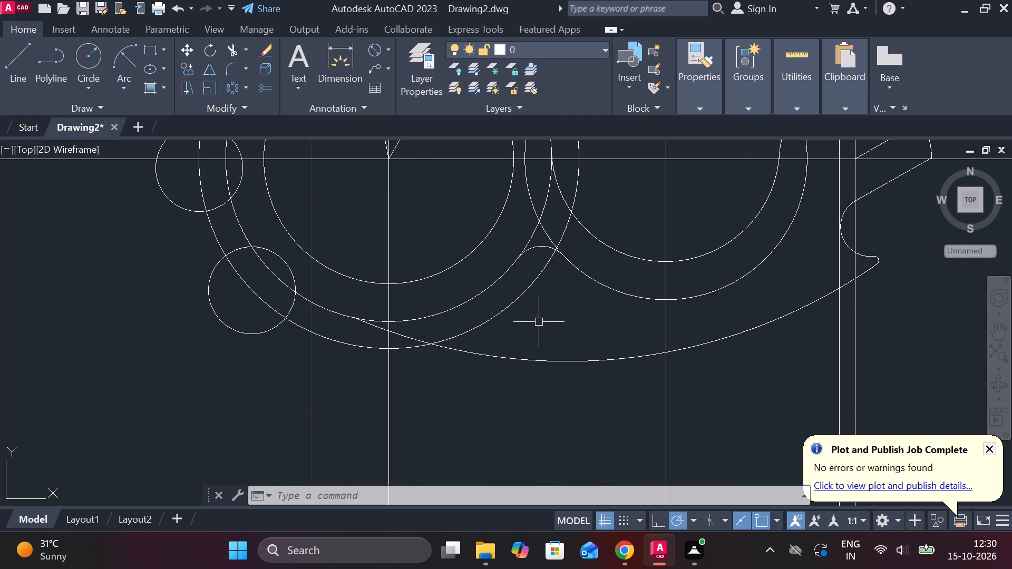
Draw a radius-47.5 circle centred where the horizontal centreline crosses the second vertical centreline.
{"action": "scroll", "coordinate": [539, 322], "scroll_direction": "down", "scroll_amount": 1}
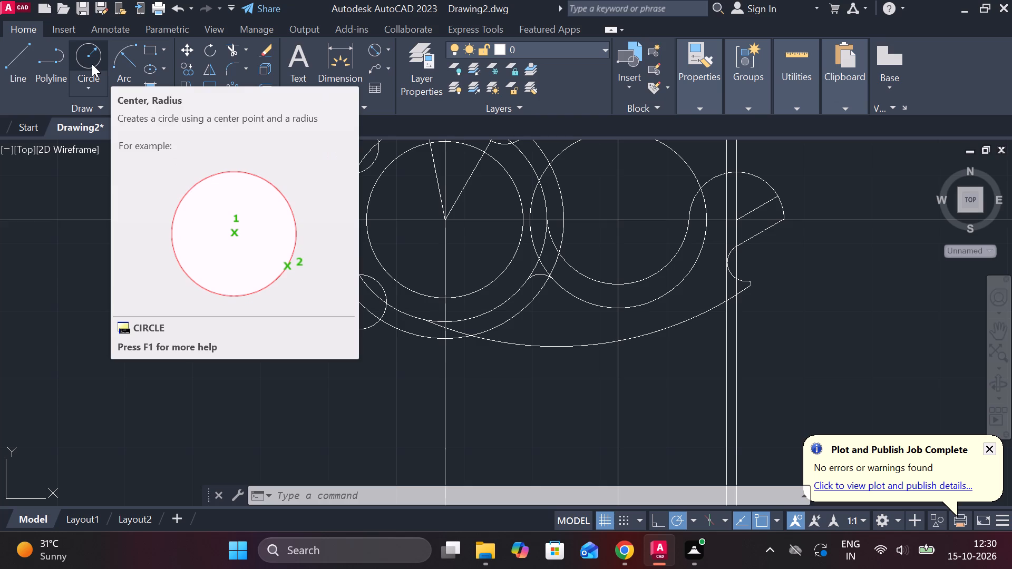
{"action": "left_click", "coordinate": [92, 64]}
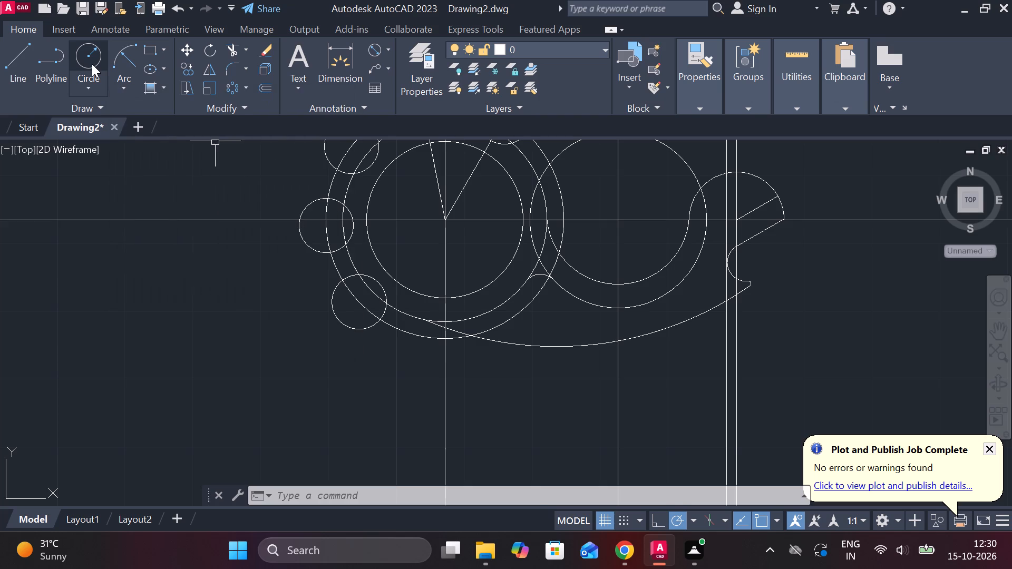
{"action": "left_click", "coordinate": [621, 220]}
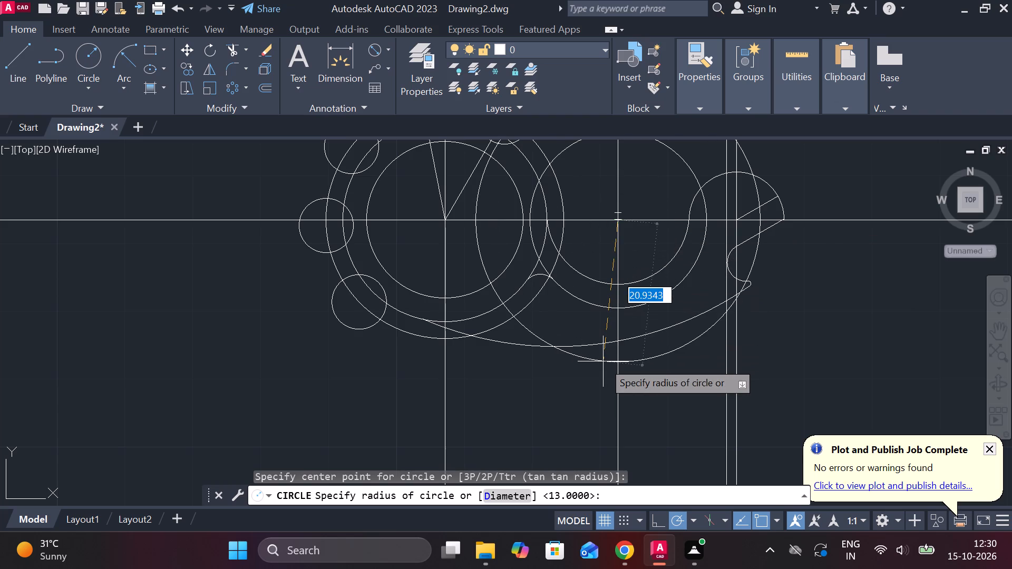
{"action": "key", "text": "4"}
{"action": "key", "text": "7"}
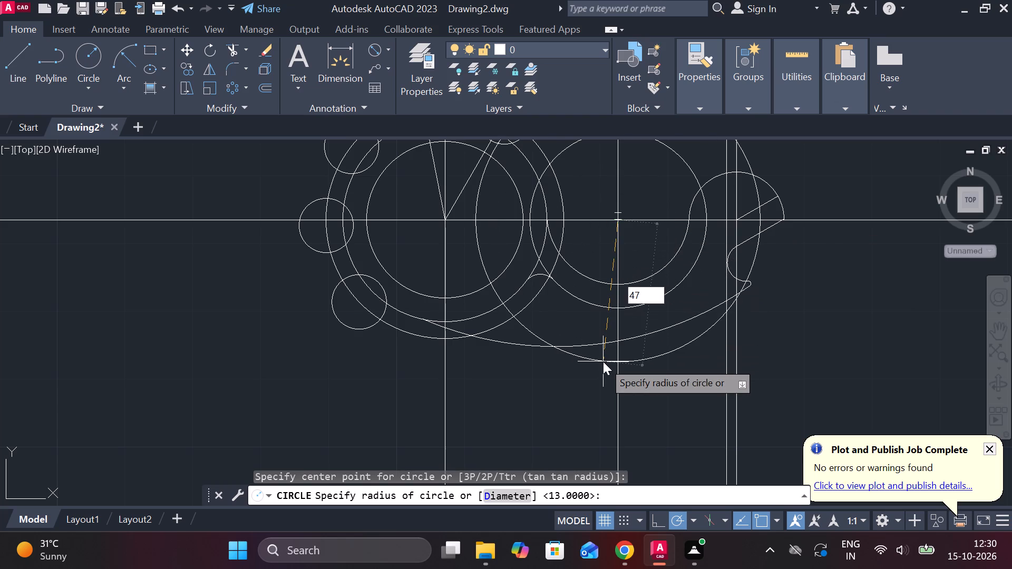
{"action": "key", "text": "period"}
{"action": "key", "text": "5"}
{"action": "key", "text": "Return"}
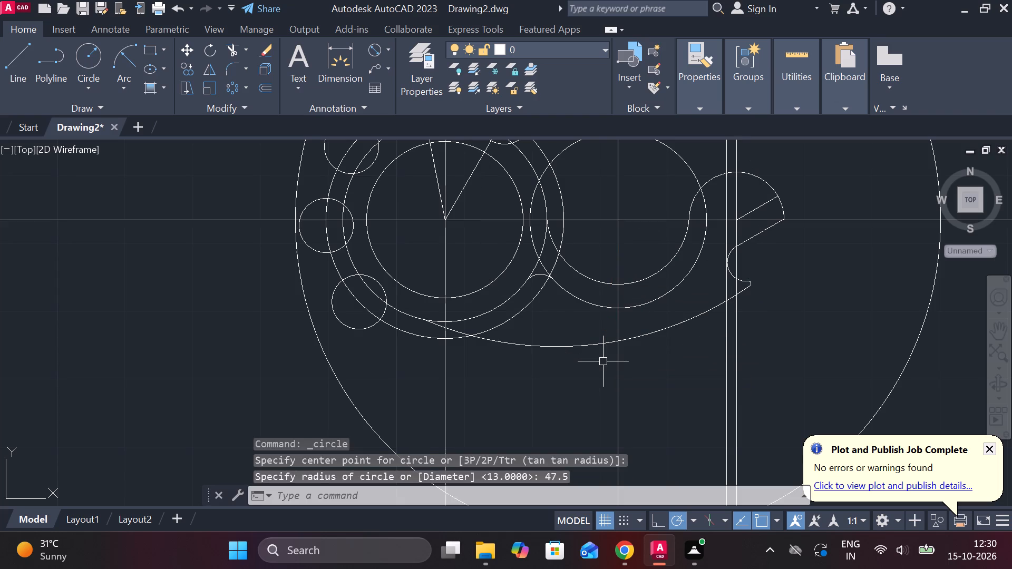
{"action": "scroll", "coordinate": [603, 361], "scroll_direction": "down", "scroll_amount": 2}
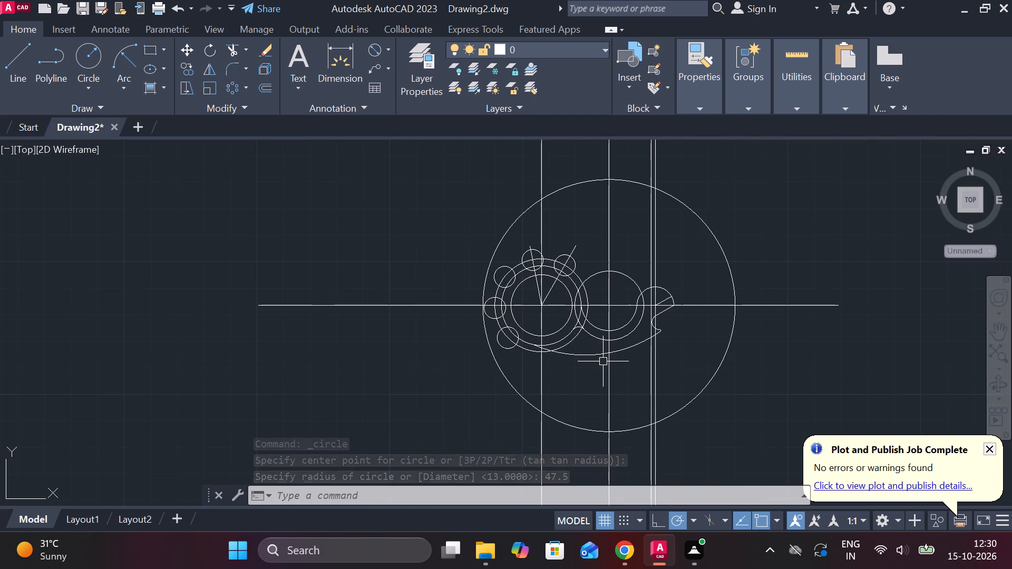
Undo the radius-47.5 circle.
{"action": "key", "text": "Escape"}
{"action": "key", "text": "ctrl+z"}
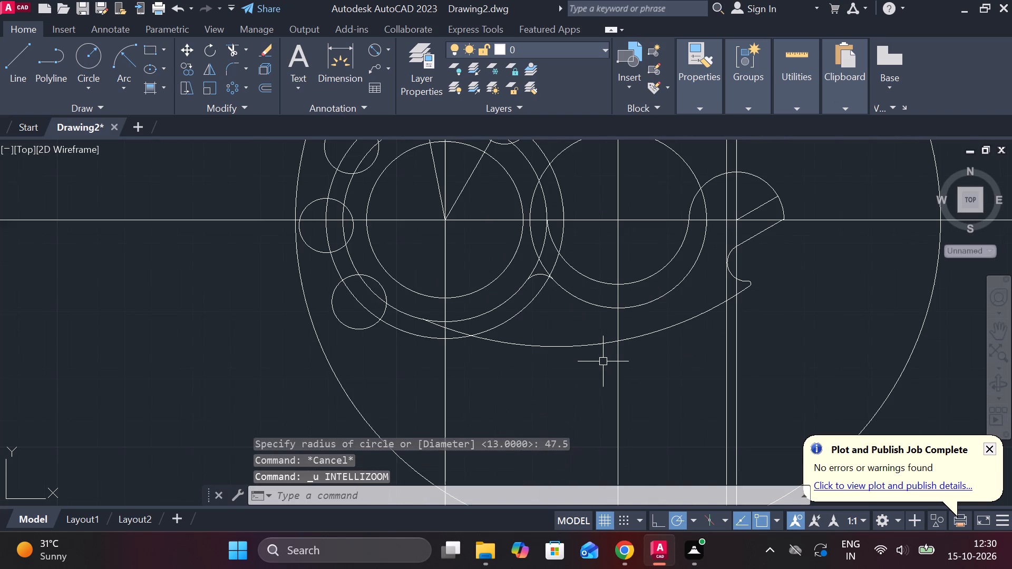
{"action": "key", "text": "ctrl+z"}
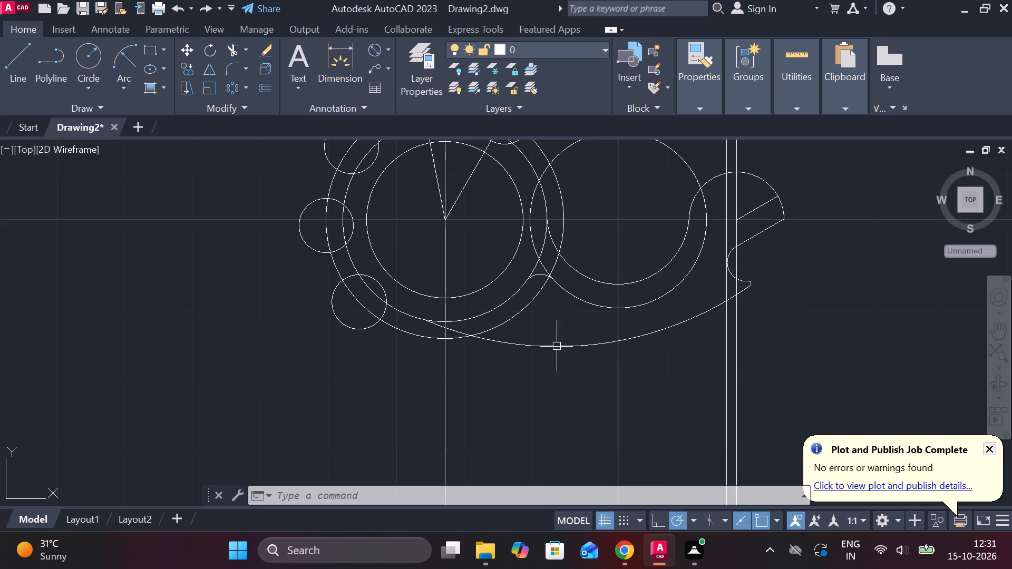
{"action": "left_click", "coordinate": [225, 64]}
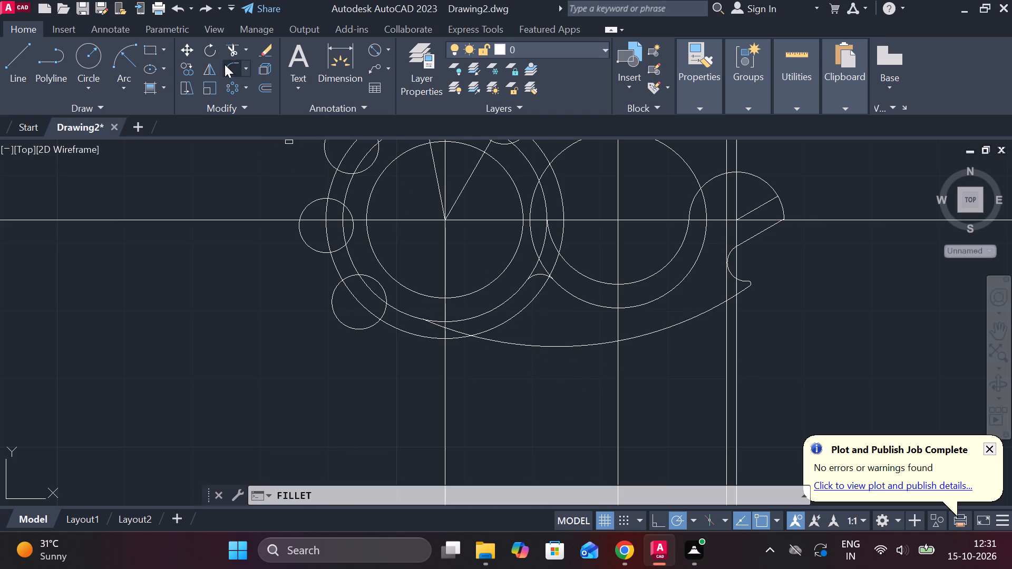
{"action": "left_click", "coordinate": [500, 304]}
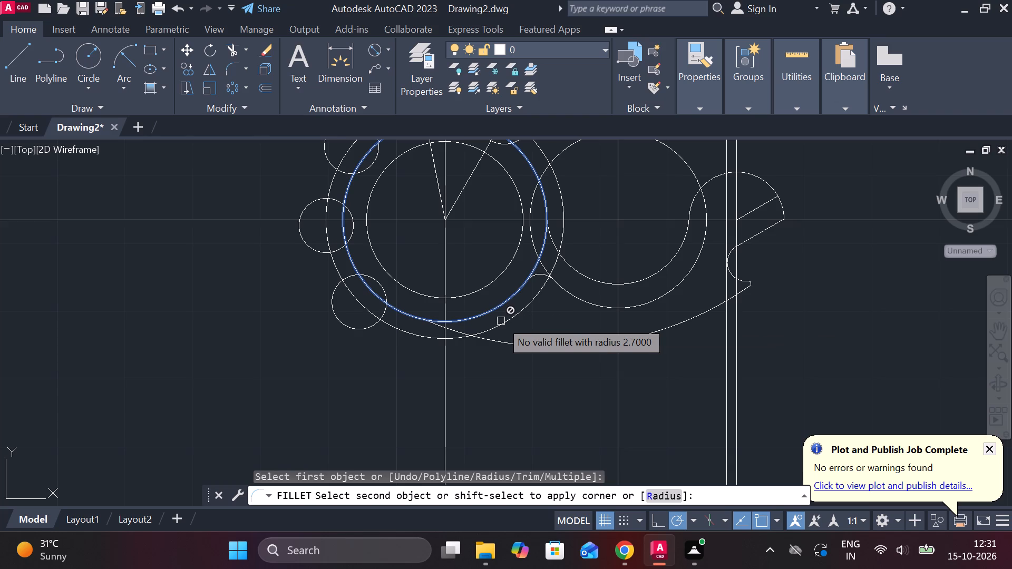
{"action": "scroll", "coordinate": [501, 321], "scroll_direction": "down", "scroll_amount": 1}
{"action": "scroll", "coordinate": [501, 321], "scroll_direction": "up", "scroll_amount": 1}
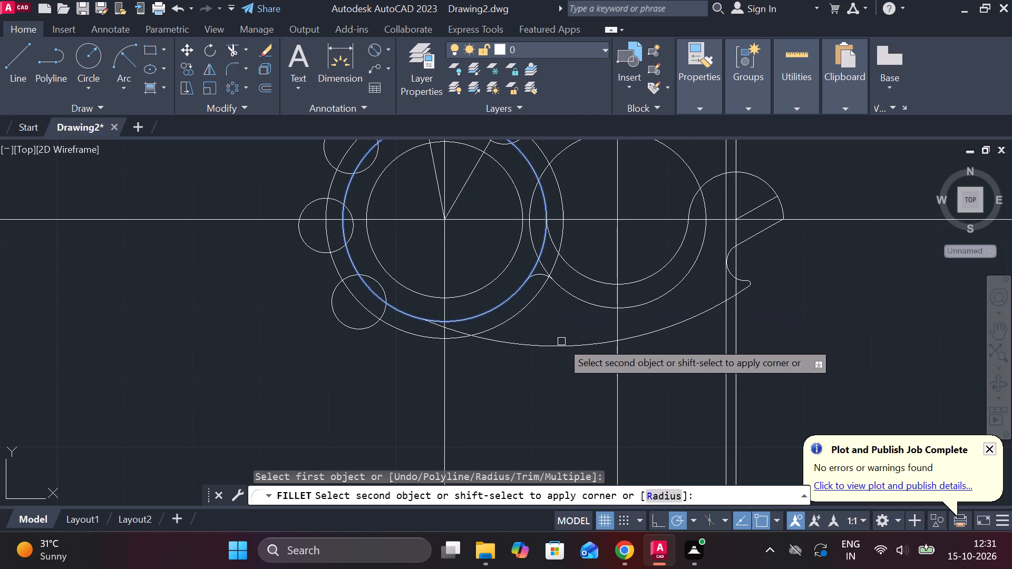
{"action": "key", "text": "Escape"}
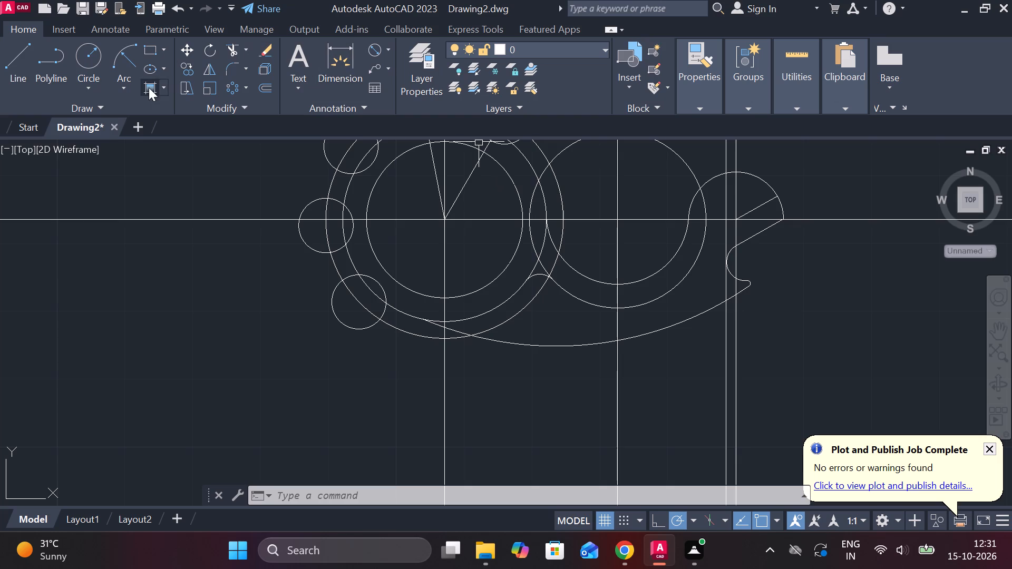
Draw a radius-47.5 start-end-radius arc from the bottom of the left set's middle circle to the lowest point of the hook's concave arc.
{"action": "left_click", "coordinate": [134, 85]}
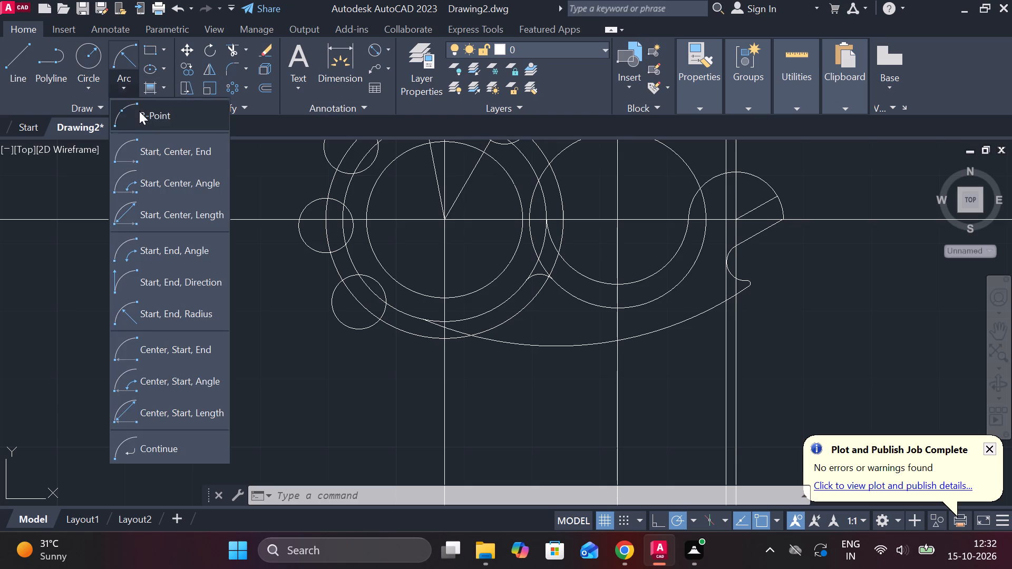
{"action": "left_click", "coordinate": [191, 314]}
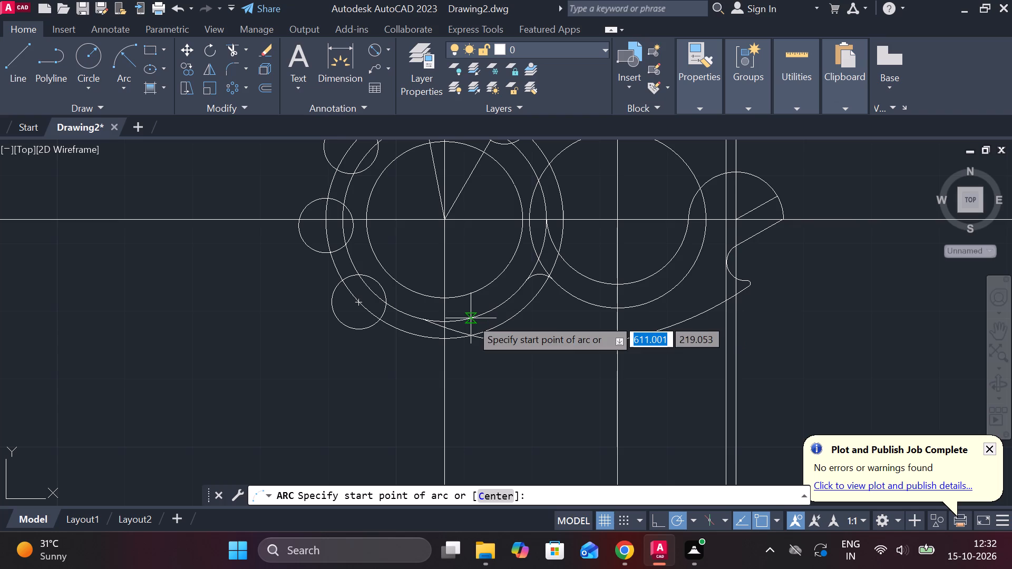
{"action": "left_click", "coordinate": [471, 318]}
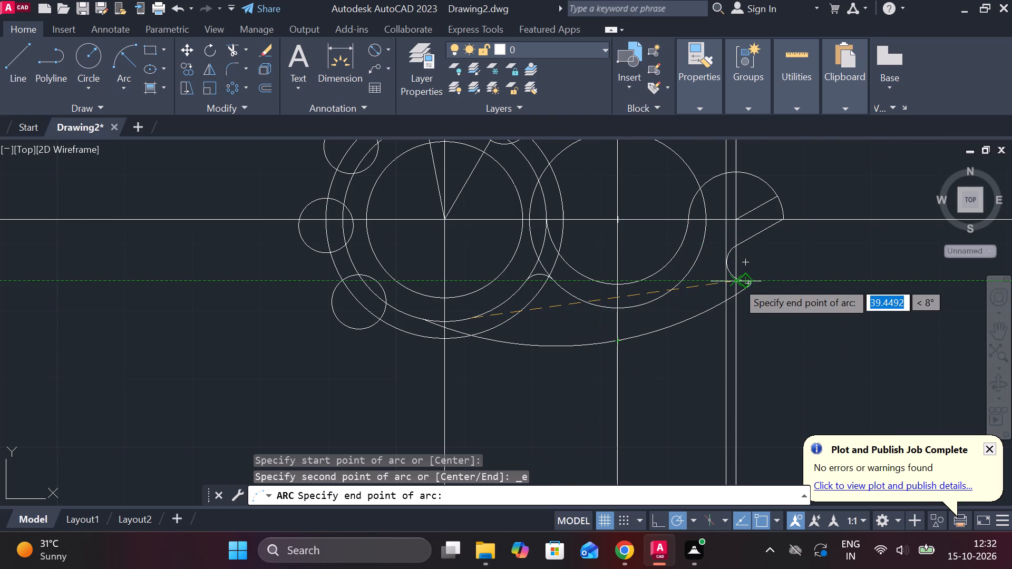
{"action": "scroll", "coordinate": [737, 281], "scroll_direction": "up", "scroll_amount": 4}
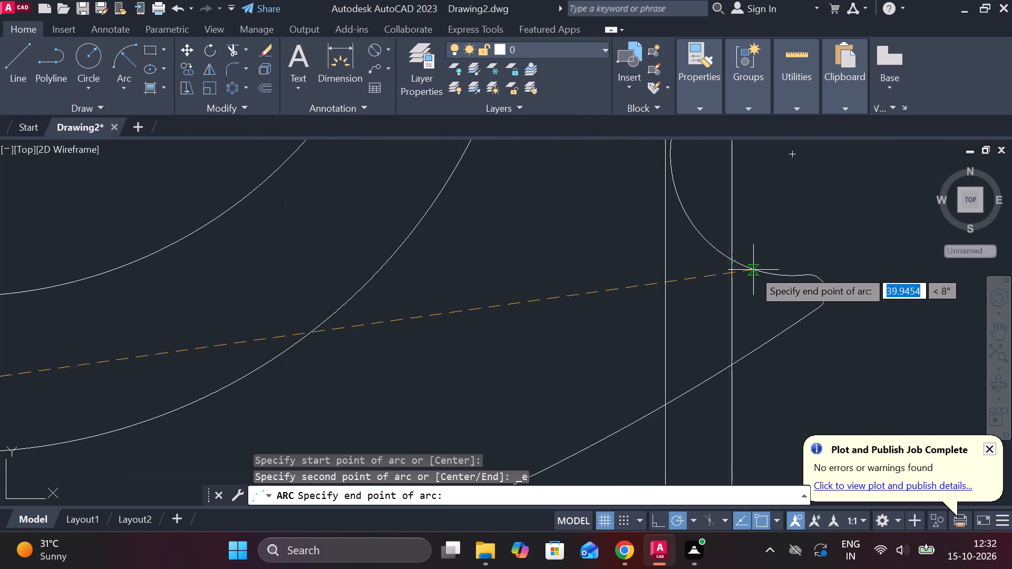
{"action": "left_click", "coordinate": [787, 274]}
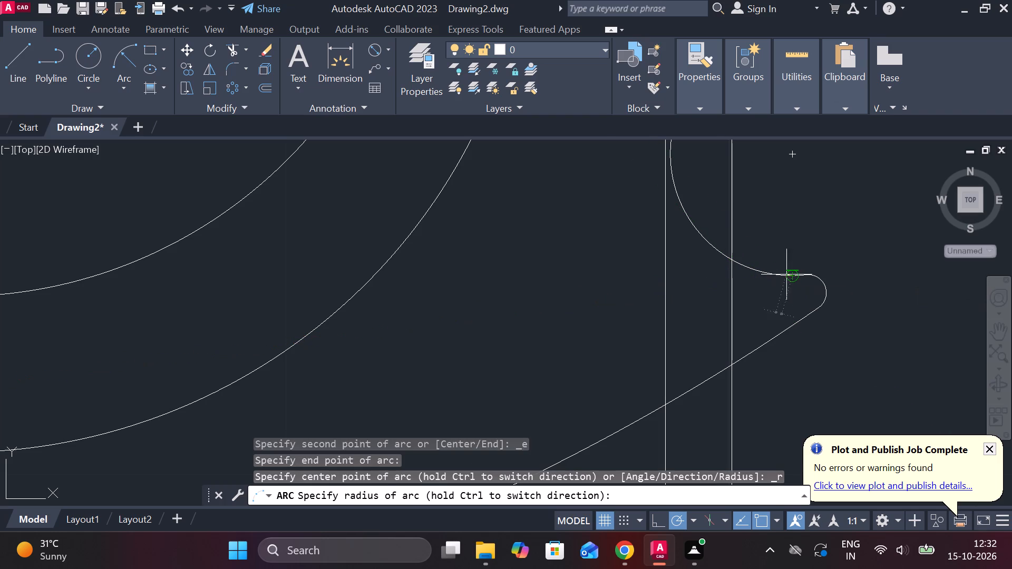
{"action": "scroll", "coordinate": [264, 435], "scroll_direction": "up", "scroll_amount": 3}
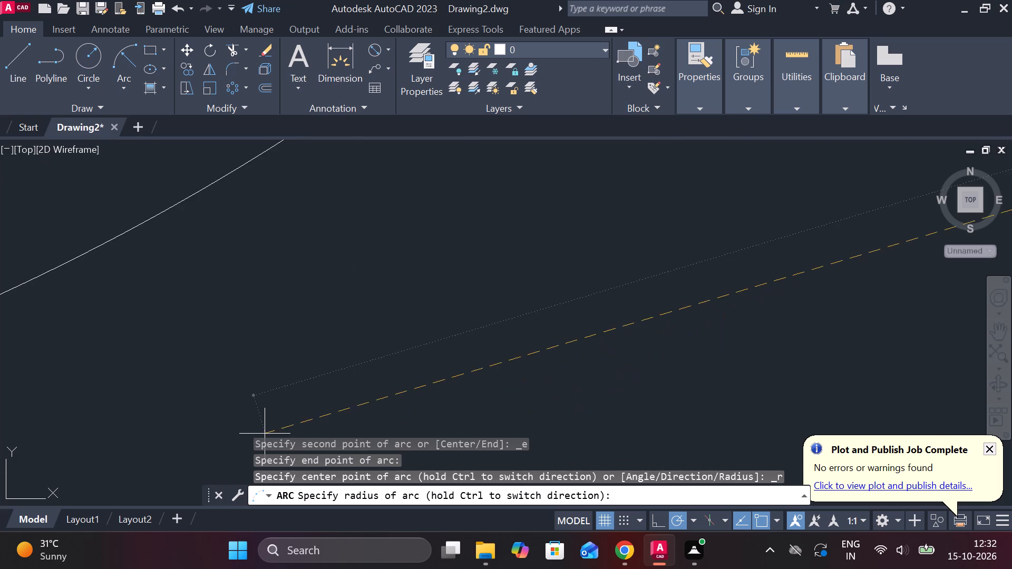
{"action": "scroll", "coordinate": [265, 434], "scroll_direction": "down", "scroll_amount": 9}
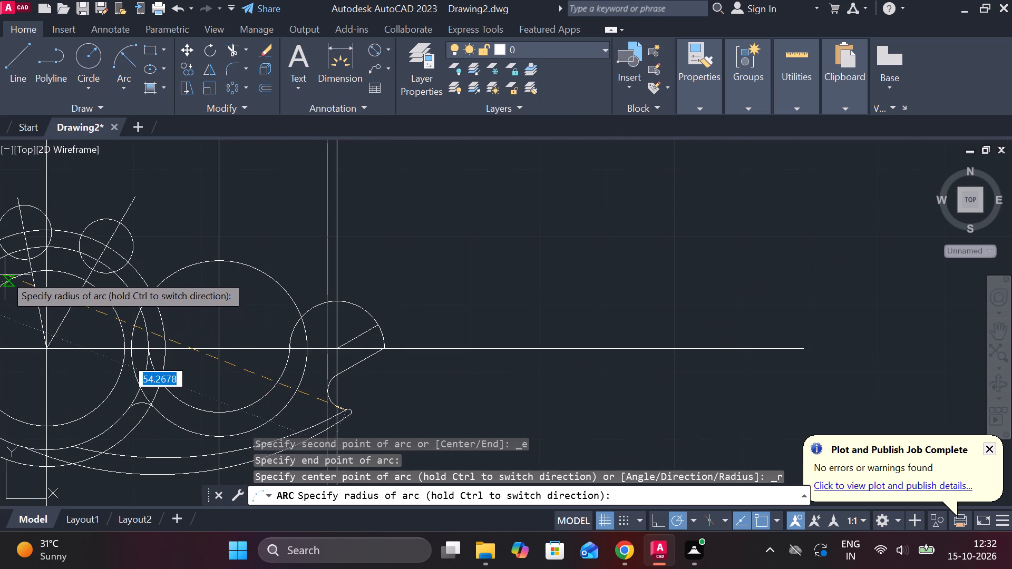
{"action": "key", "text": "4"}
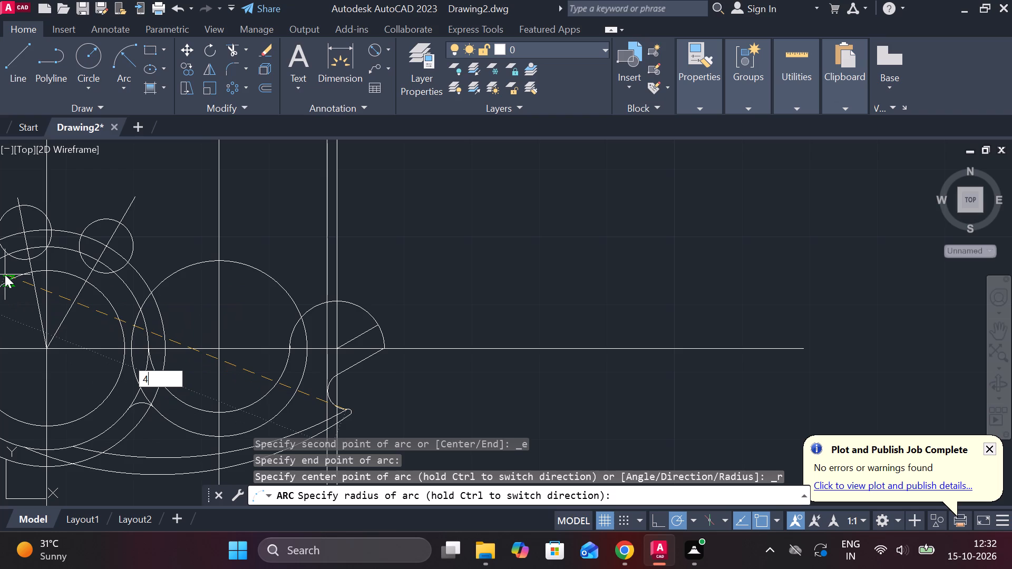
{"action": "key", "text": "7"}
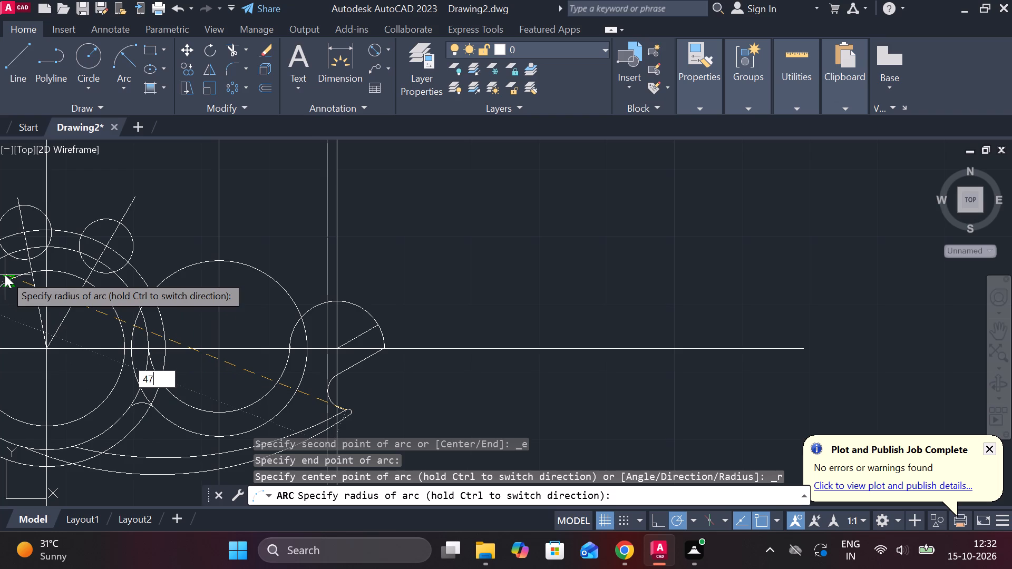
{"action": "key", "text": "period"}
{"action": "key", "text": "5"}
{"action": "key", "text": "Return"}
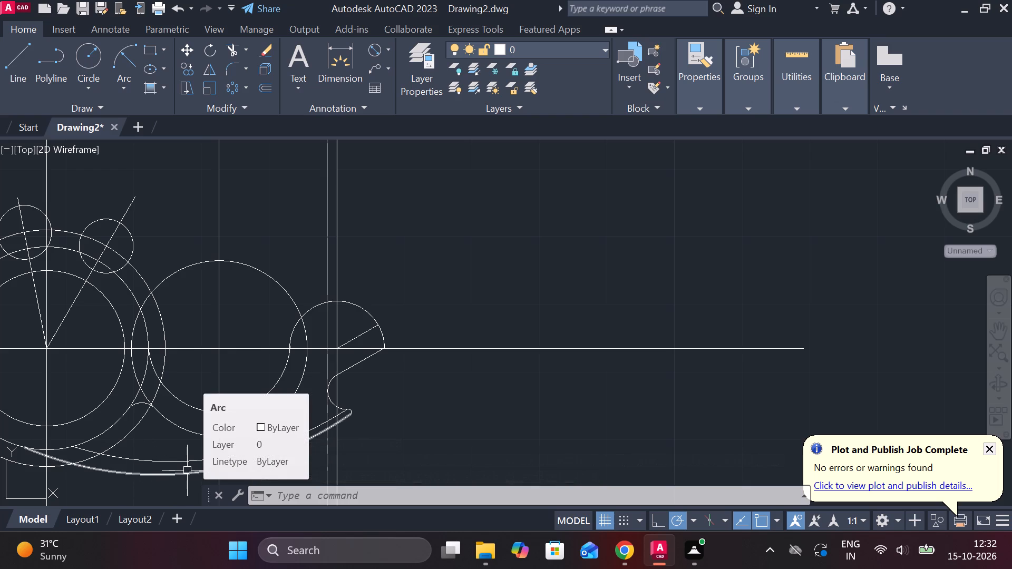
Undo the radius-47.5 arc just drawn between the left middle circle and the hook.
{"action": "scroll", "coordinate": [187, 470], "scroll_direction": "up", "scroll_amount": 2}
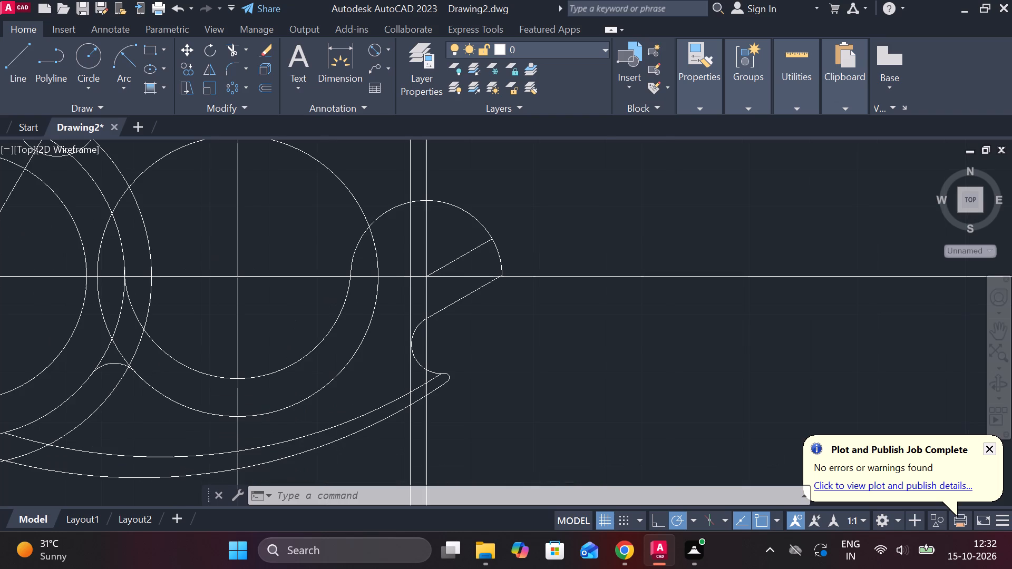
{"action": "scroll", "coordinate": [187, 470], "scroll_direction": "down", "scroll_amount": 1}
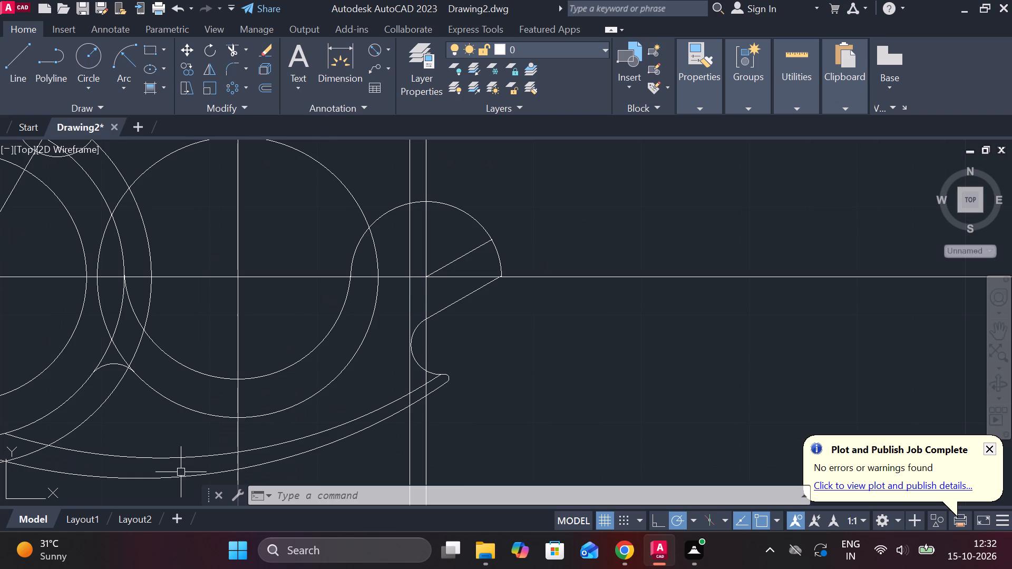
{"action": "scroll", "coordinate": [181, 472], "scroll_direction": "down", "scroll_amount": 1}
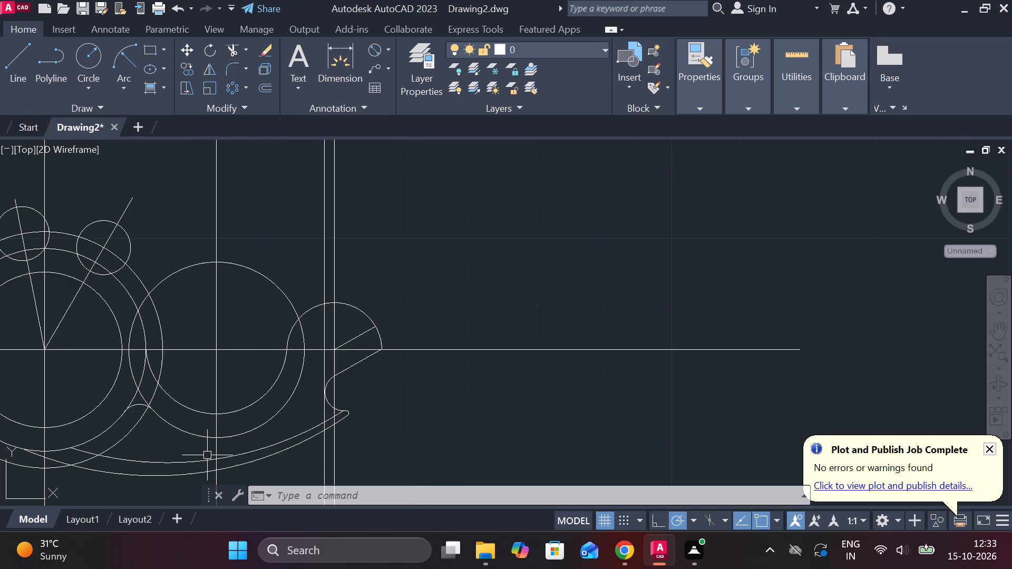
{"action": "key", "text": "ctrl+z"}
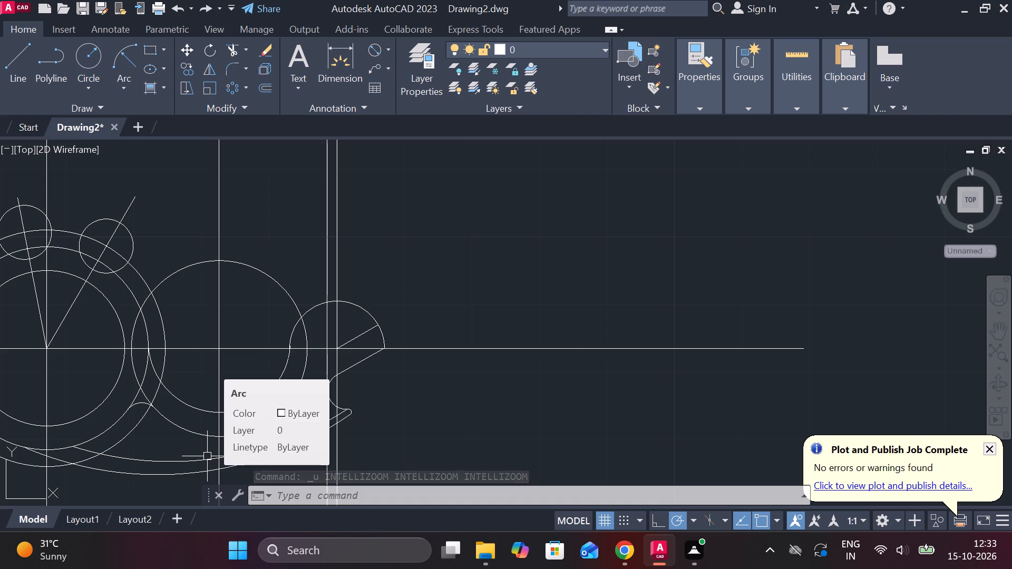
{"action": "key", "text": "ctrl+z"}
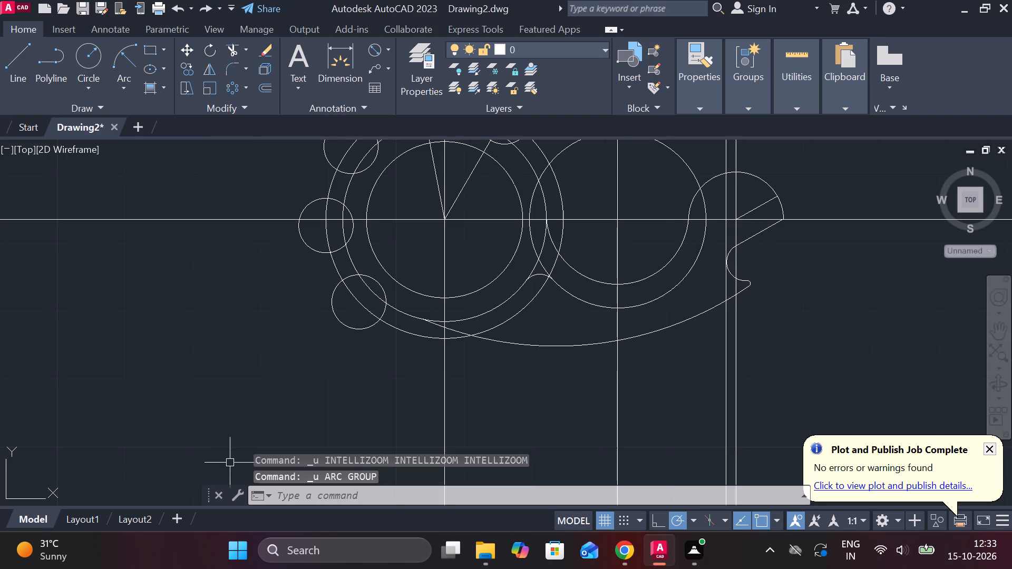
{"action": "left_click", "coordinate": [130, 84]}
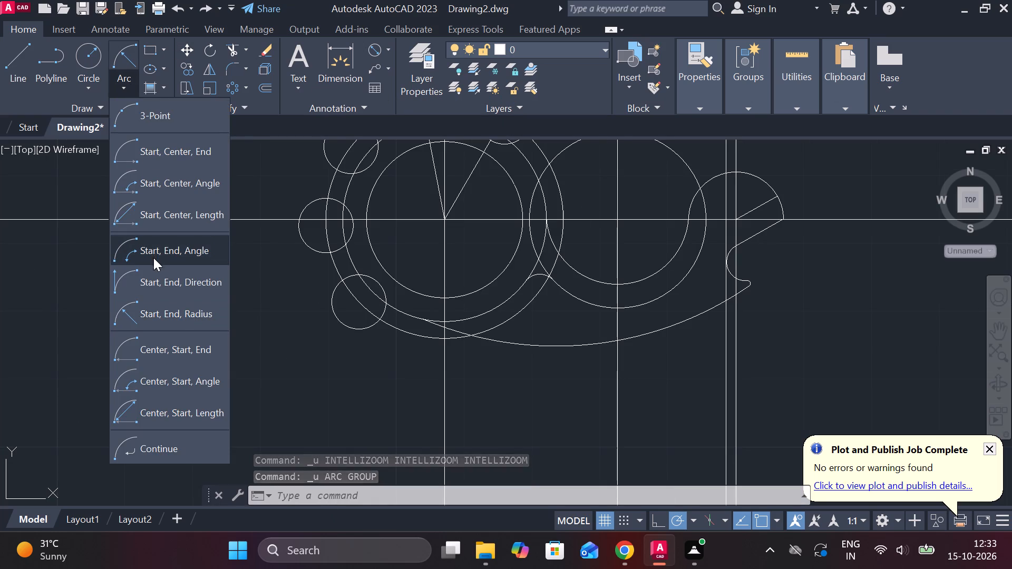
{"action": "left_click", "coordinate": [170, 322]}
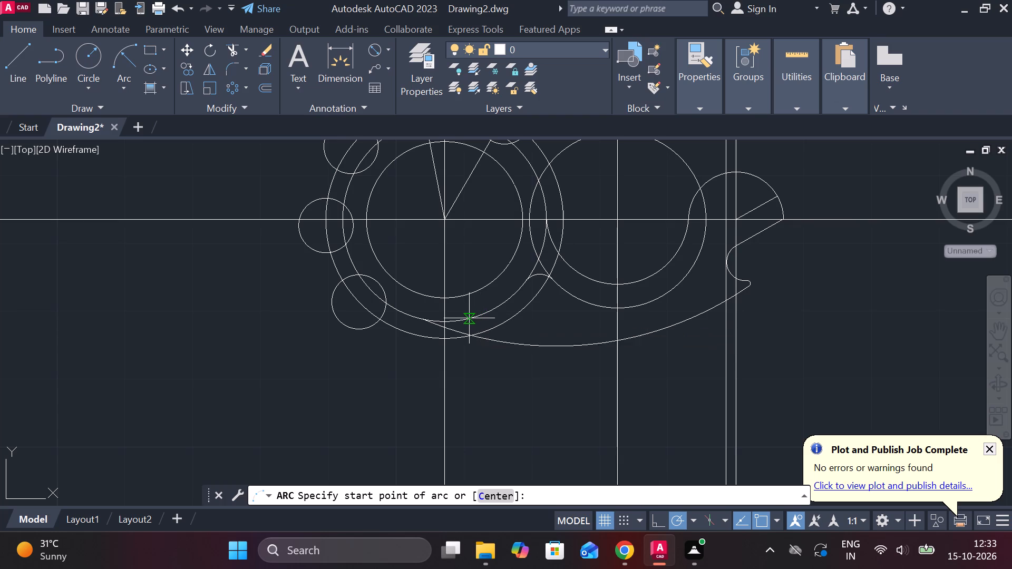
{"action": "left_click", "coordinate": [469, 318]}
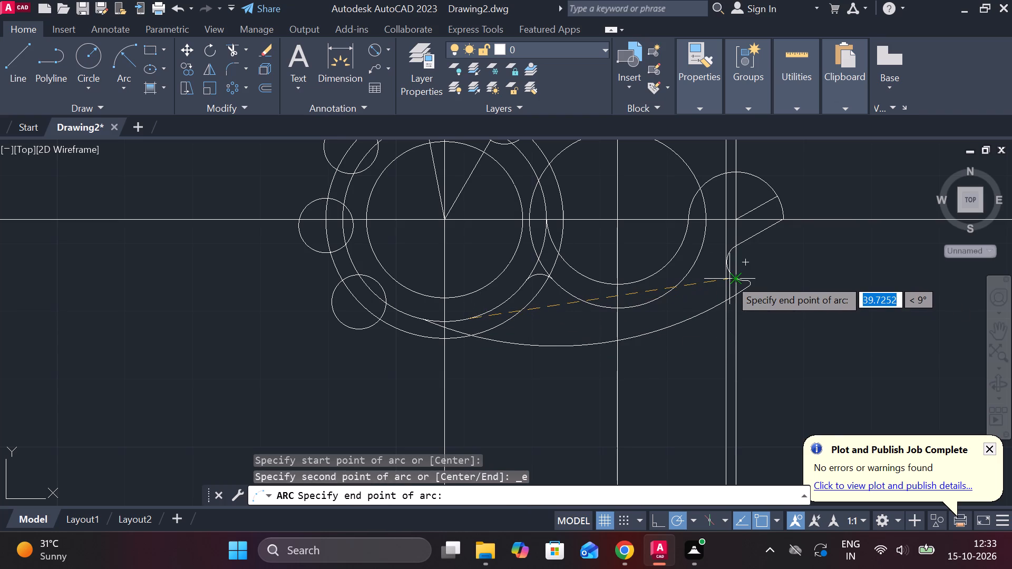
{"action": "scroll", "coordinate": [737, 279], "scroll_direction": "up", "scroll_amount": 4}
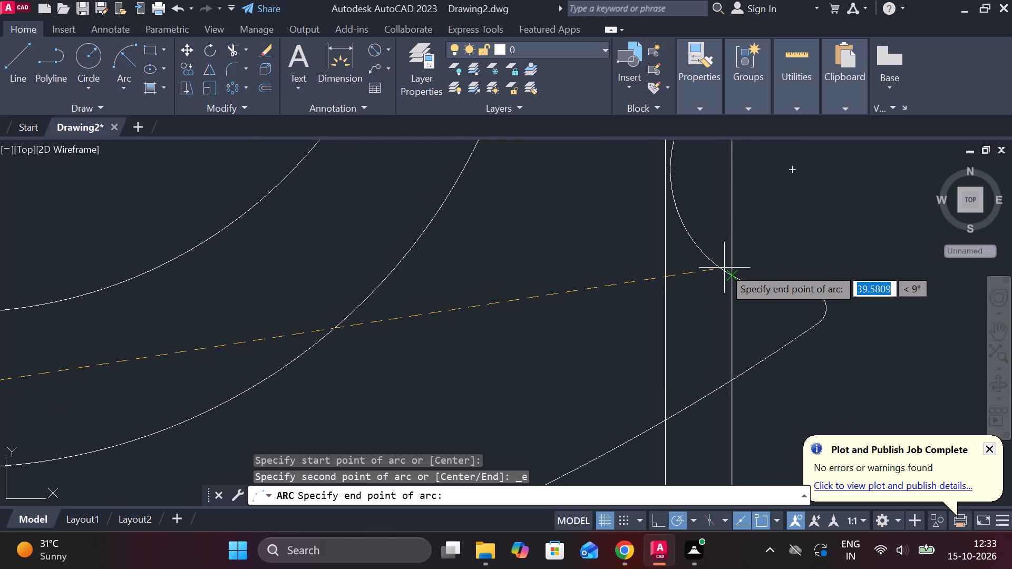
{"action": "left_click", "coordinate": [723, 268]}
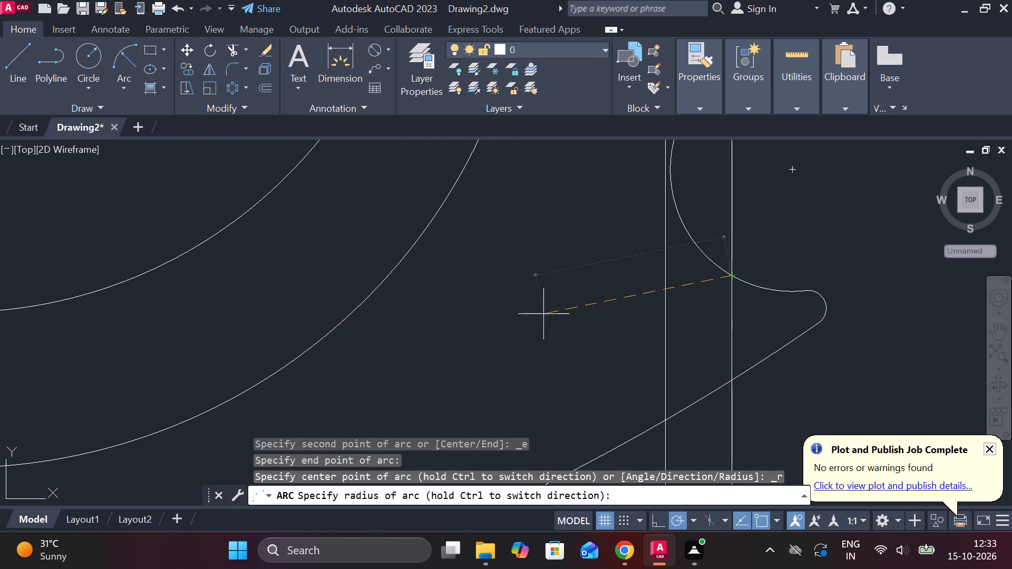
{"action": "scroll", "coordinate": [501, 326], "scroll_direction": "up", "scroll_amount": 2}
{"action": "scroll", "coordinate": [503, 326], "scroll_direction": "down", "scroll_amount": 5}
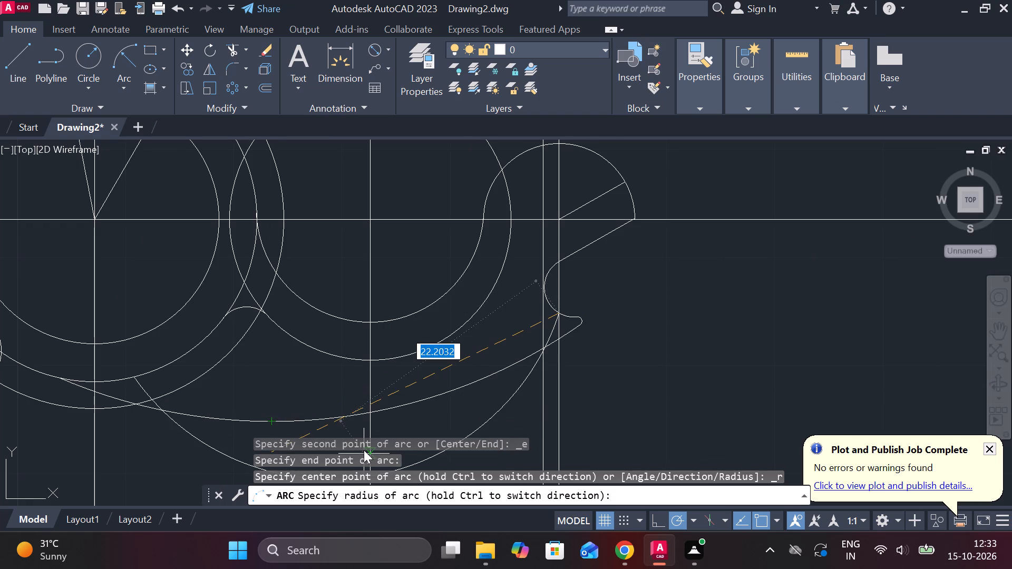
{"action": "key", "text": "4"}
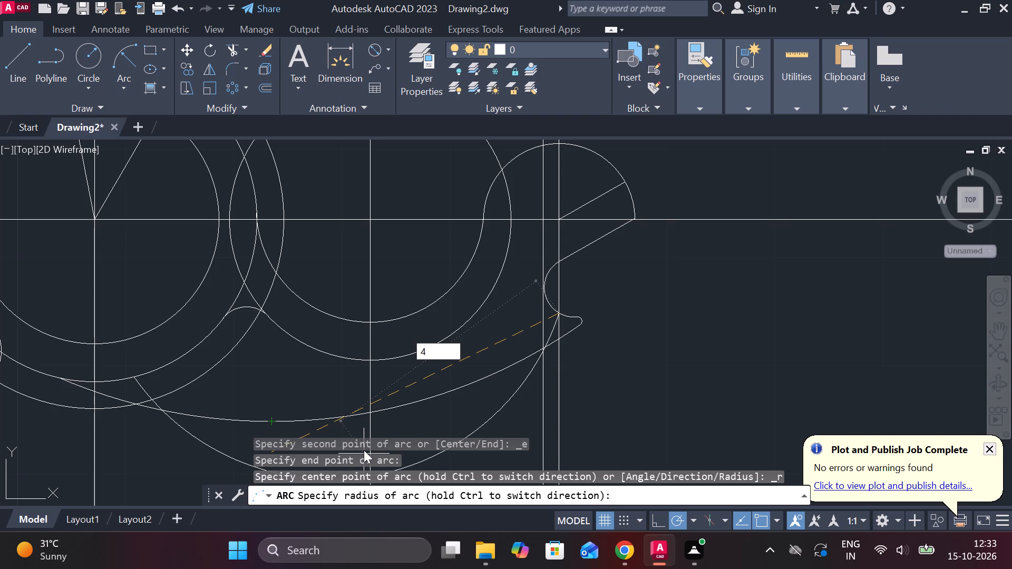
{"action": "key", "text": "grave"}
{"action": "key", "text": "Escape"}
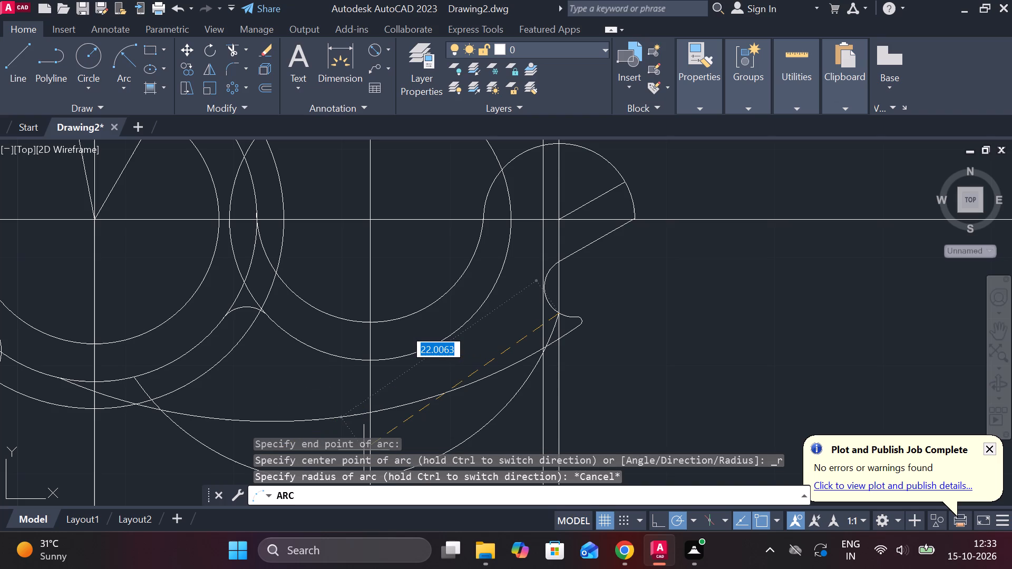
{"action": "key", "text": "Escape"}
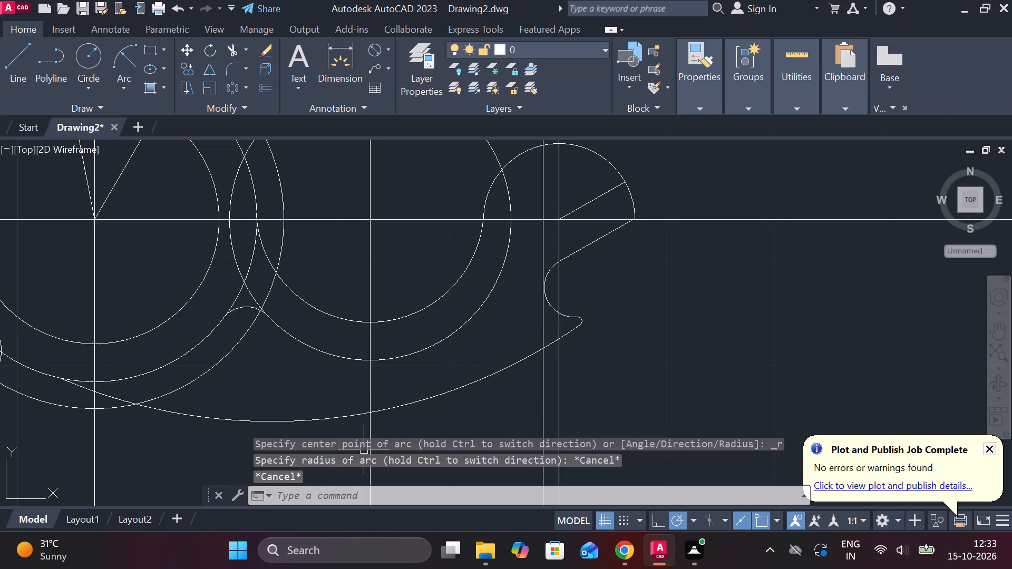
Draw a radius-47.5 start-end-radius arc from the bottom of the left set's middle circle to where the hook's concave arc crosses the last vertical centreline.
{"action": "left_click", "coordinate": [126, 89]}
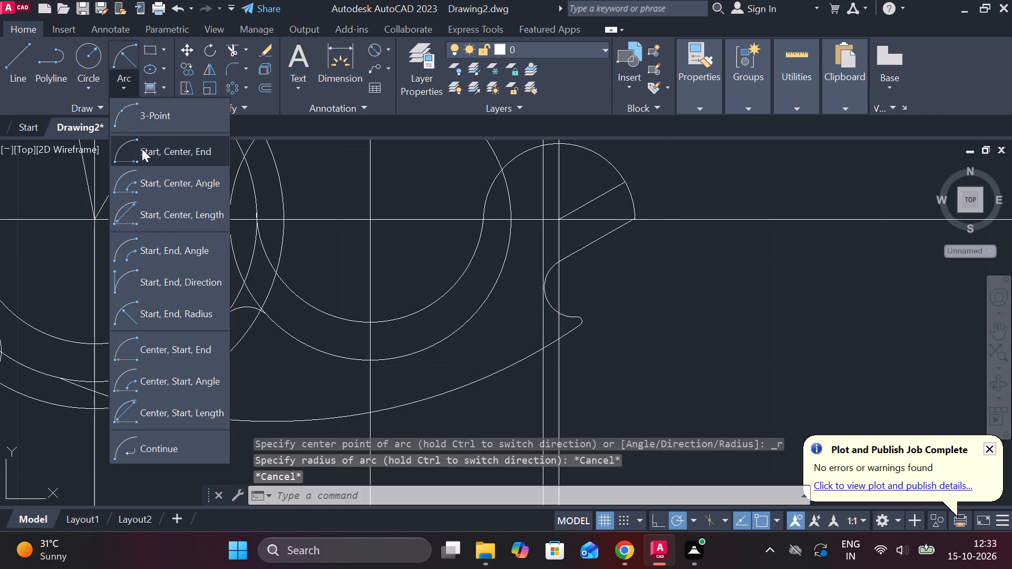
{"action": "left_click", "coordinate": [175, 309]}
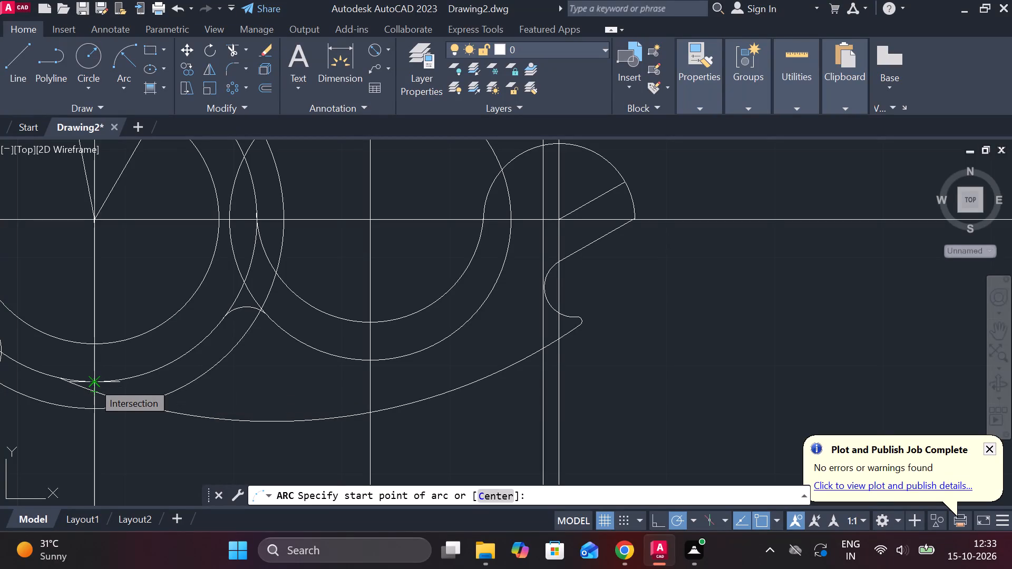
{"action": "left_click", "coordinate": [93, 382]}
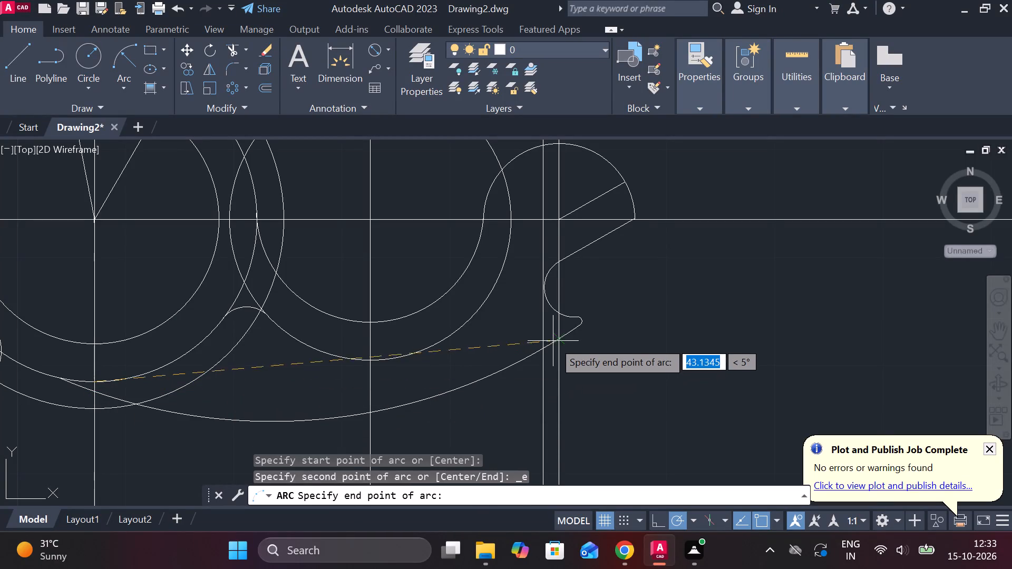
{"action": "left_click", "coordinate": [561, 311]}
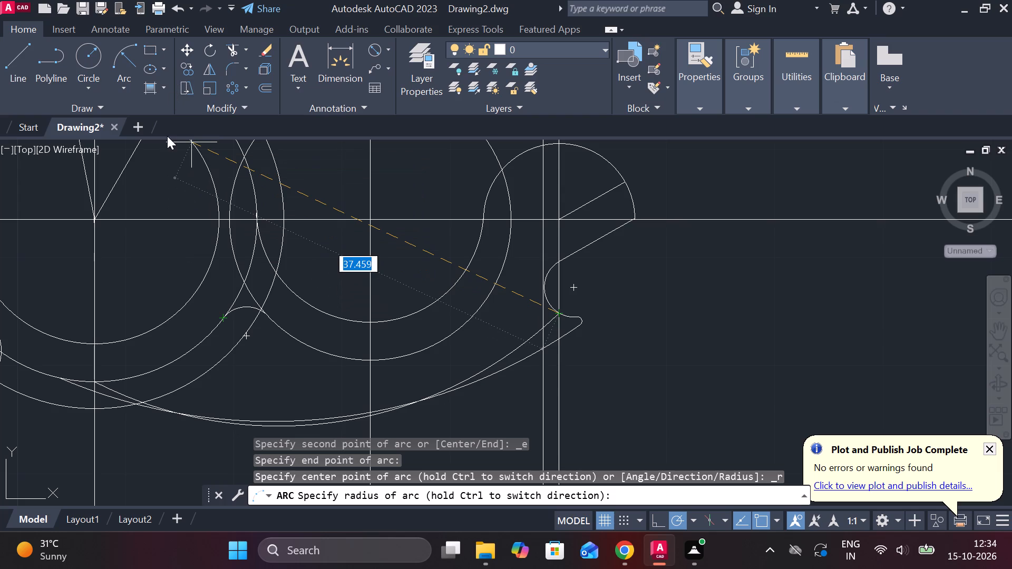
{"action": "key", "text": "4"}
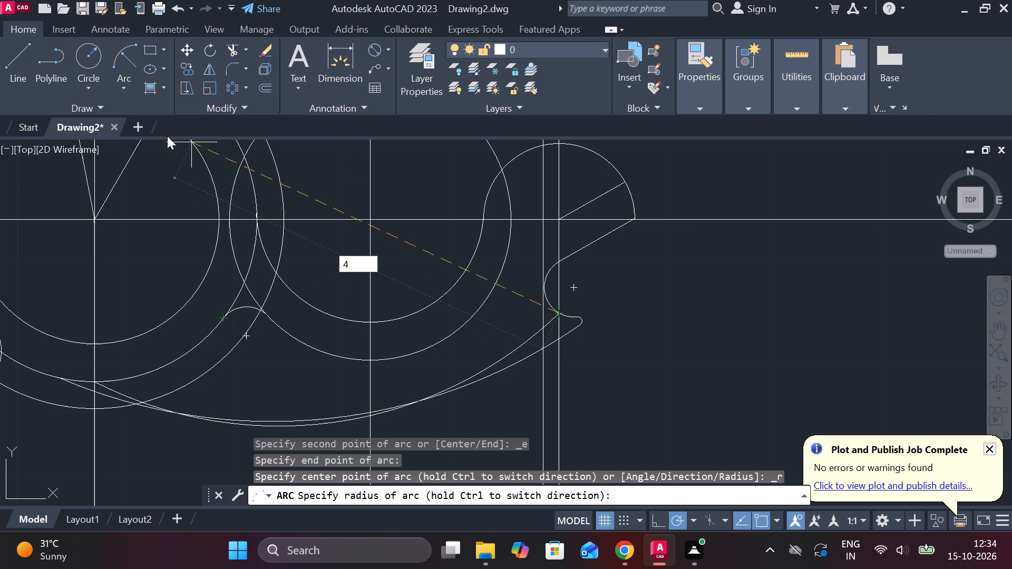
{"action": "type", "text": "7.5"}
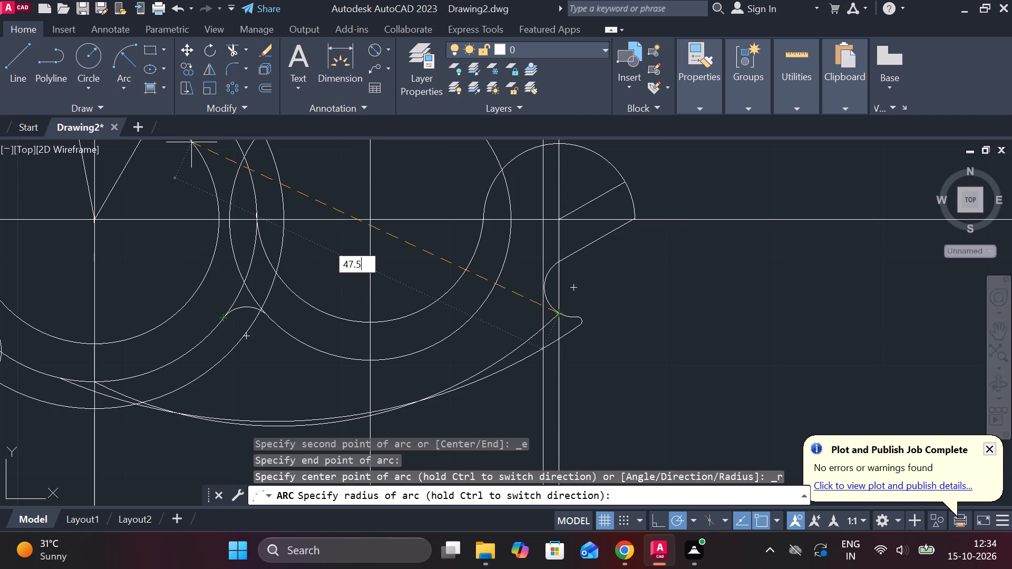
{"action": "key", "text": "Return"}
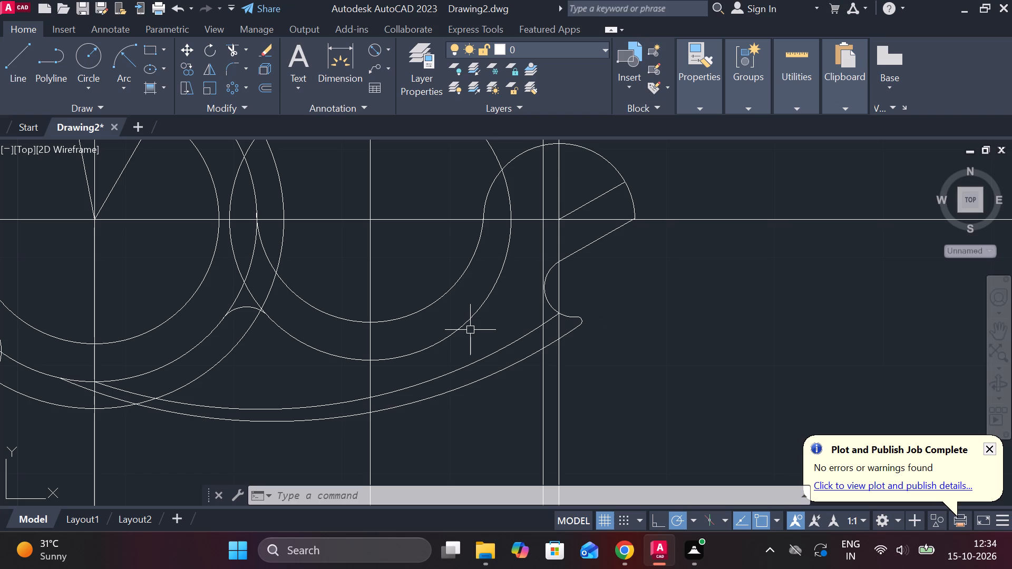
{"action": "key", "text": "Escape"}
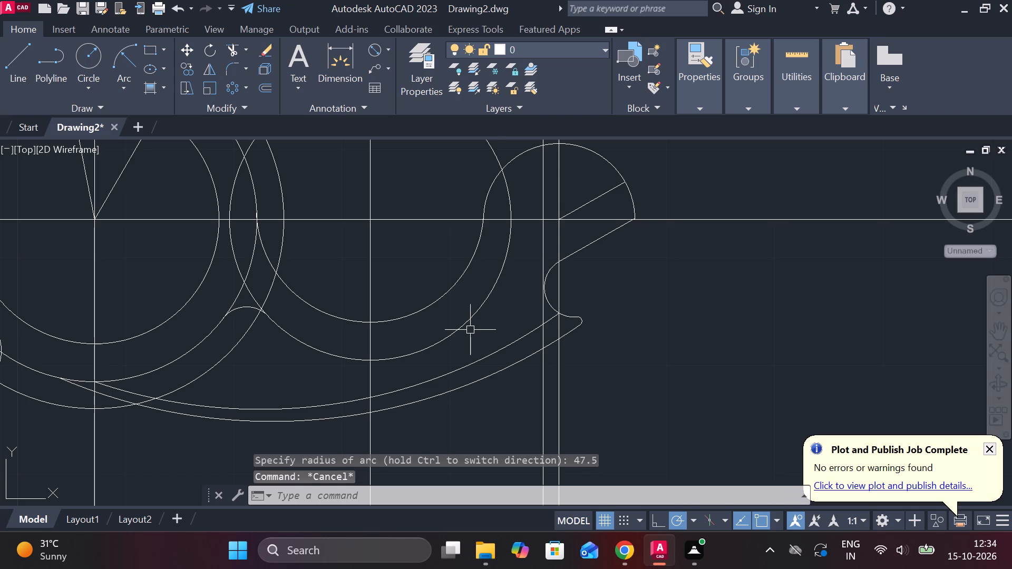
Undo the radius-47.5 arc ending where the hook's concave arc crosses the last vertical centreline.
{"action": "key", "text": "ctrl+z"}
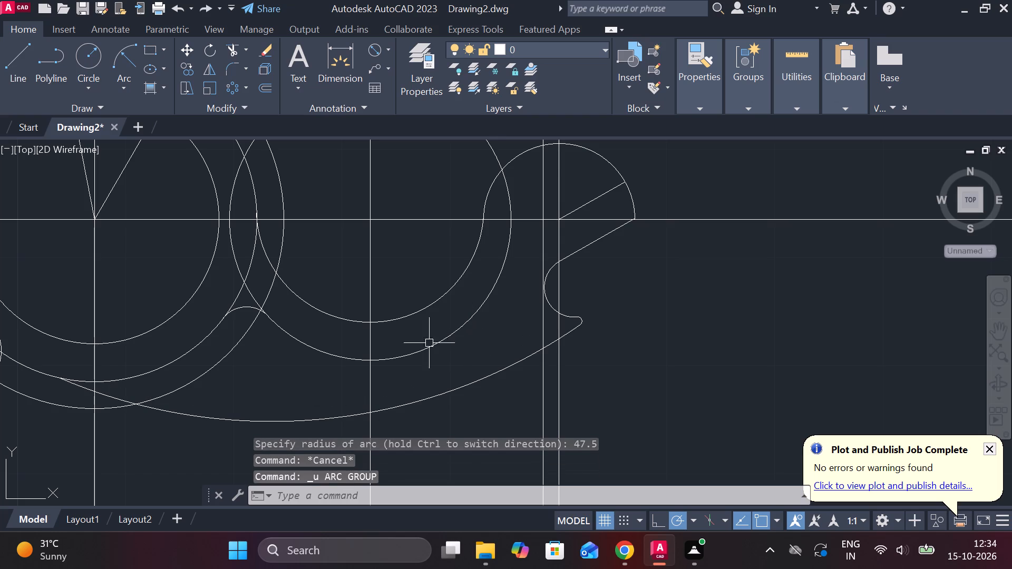
Draw a radius-47.5 start-end-radius arc from the bottom of the left set's middle circle to the junction of the hook's concave arc and small tip arc.
{"action": "scroll", "coordinate": [254, 390], "scroll_direction": "up", "scroll_amount": 3}
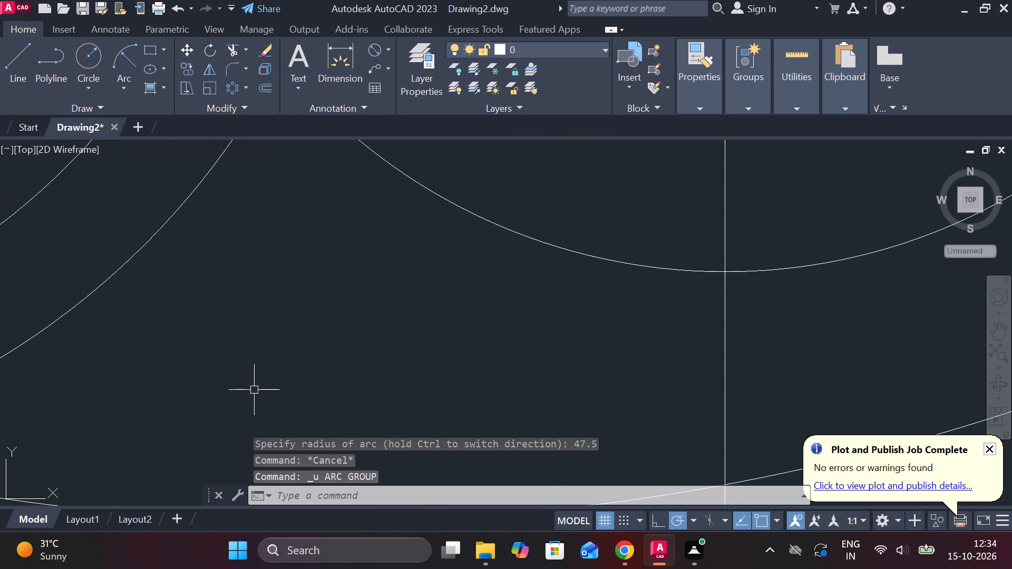
{"action": "scroll", "coordinate": [254, 390], "scroll_direction": "down", "scroll_amount": 3}
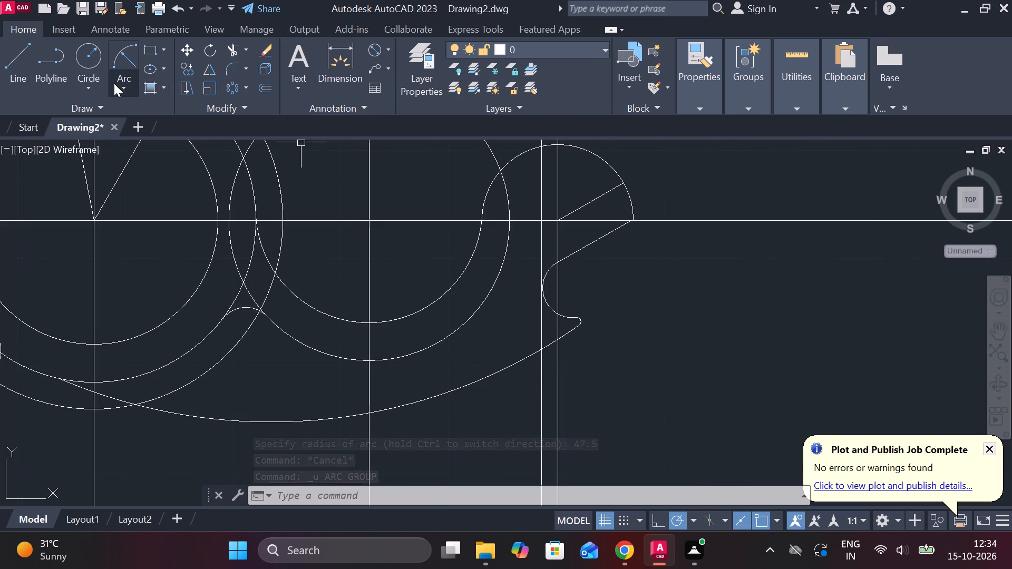
{"action": "left_click", "coordinate": [114, 83]}
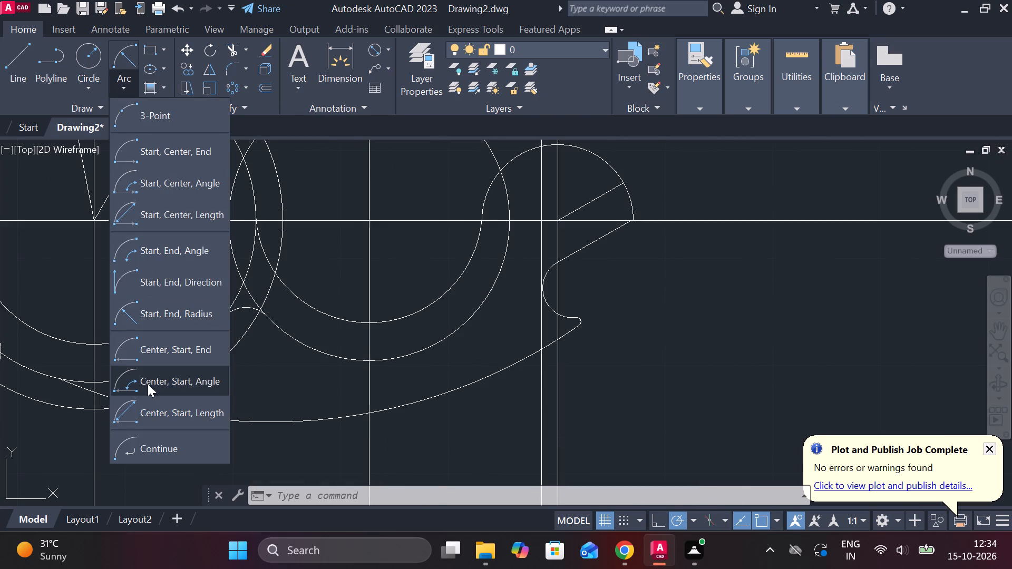
{"action": "left_click", "coordinate": [192, 311]}
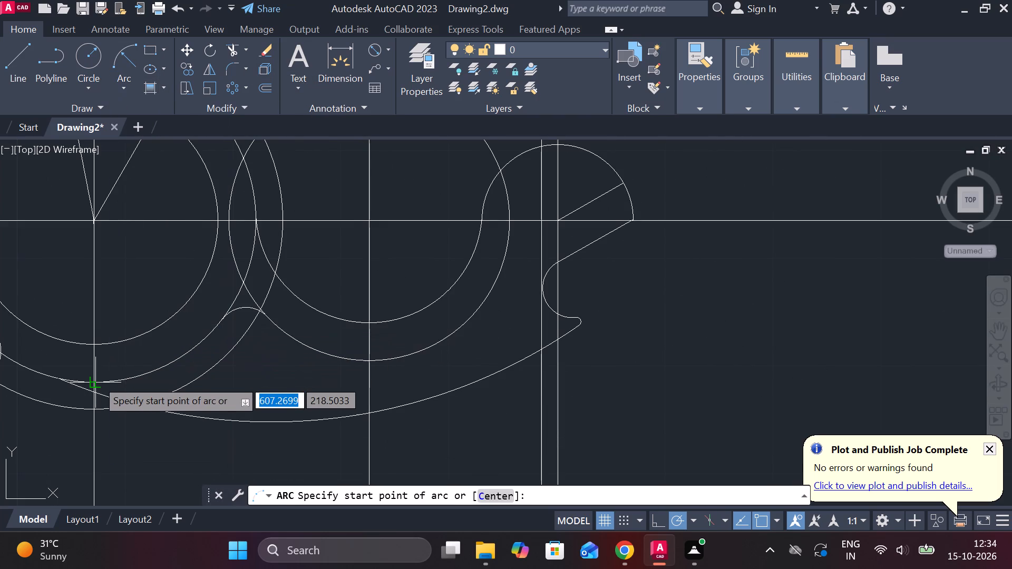
{"action": "left_click", "coordinate": [95, 382]}
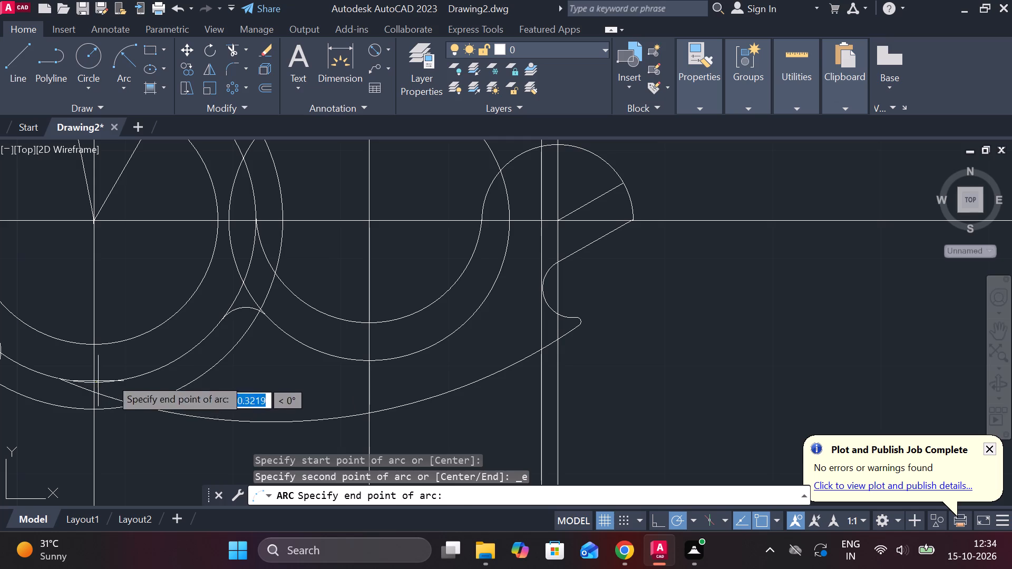
{"action": "scroll", "coordinate": [556, 319], "scroll_direction": "up", "scroll_amount": 5}
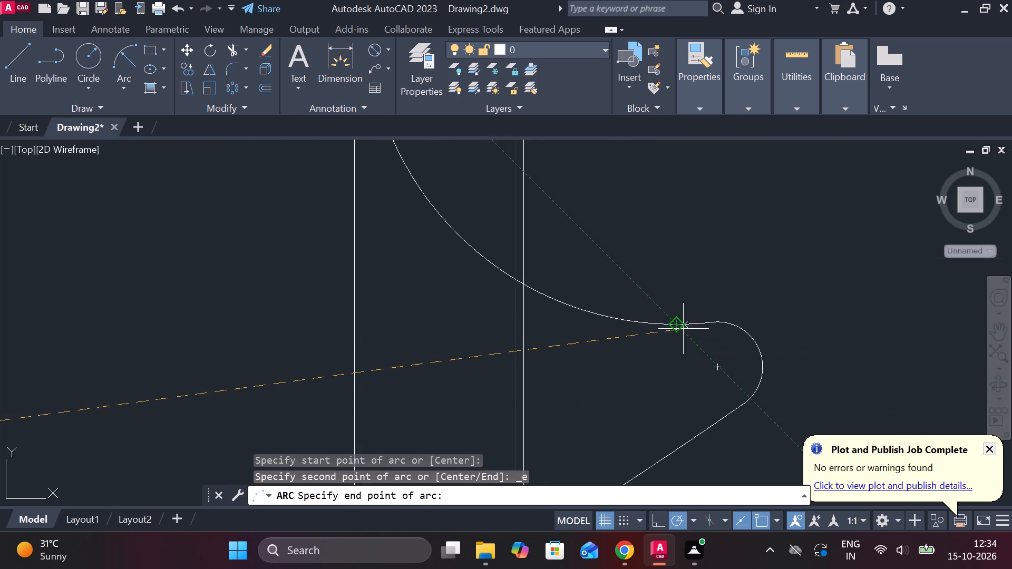
{"action": "left_click", "coordinate": [715, 321]}
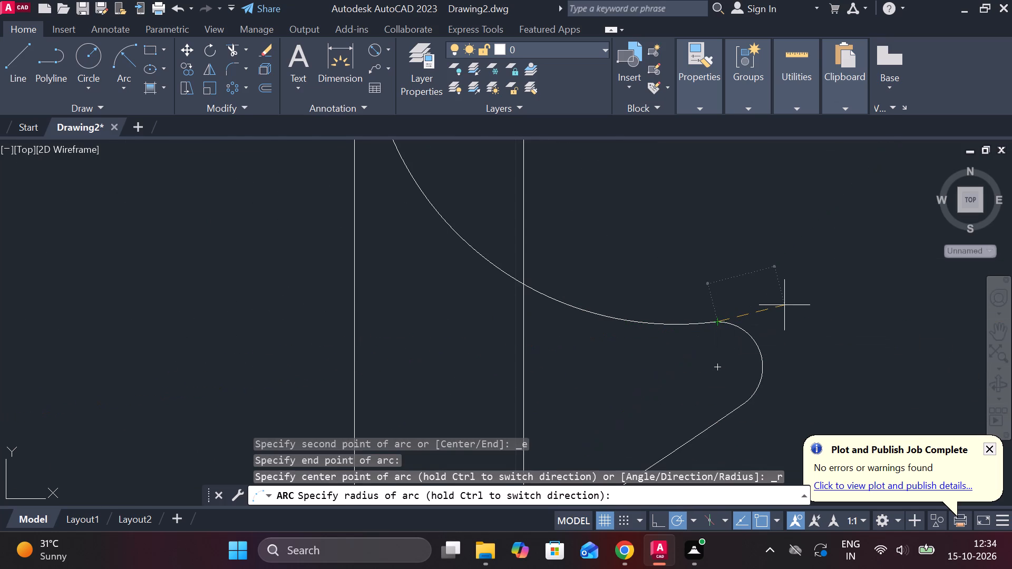
{"action": "scroll", "coordinate": [43, 532], "scroll_direction": "up", "scroll_amount": 4}
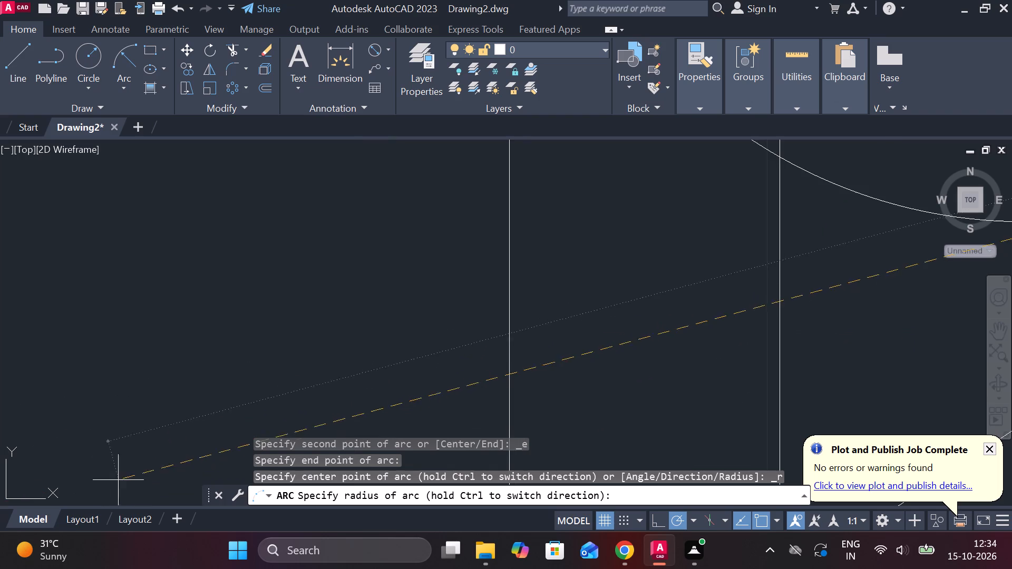
{"action": "scroll", "coordinate": [156, 463], "scroll_direction": "down", "scroll_amount": 5}
{"action": "scroll", "coordinate": [101, 487], "scroll_direction": "up", "scroll_amount": 1}
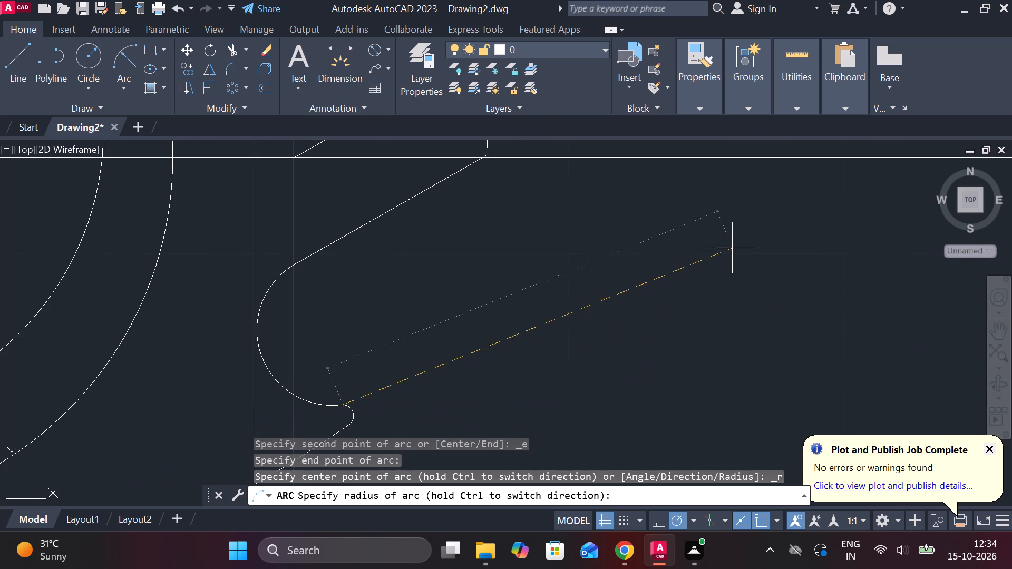
{"action": "scroll", "coordinate": [732, 248], "scroll_direction": "down", "scroll_amount": 3}
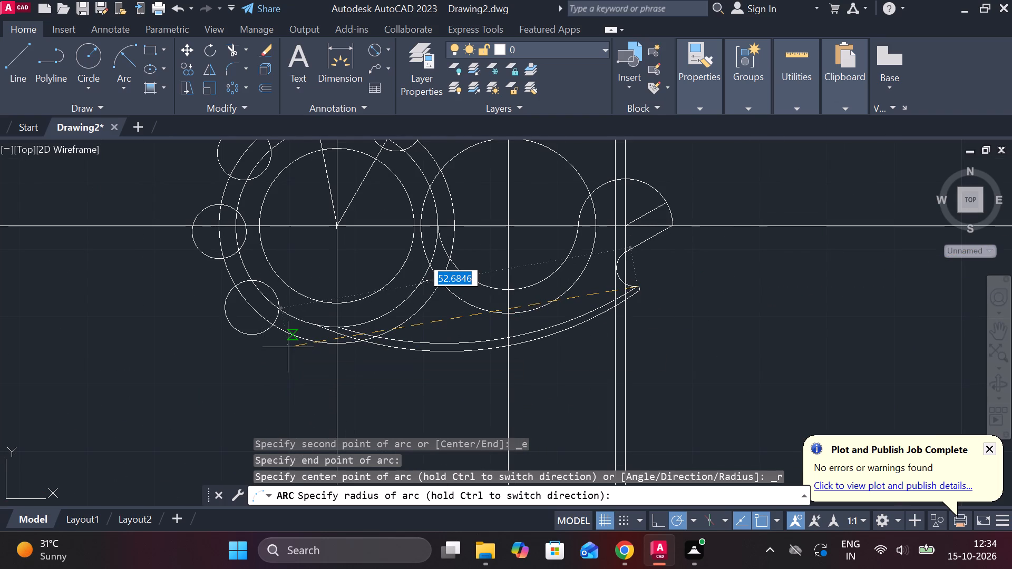
{"action": "key", "text": "4"}
{"action": "key", "text": "period"}
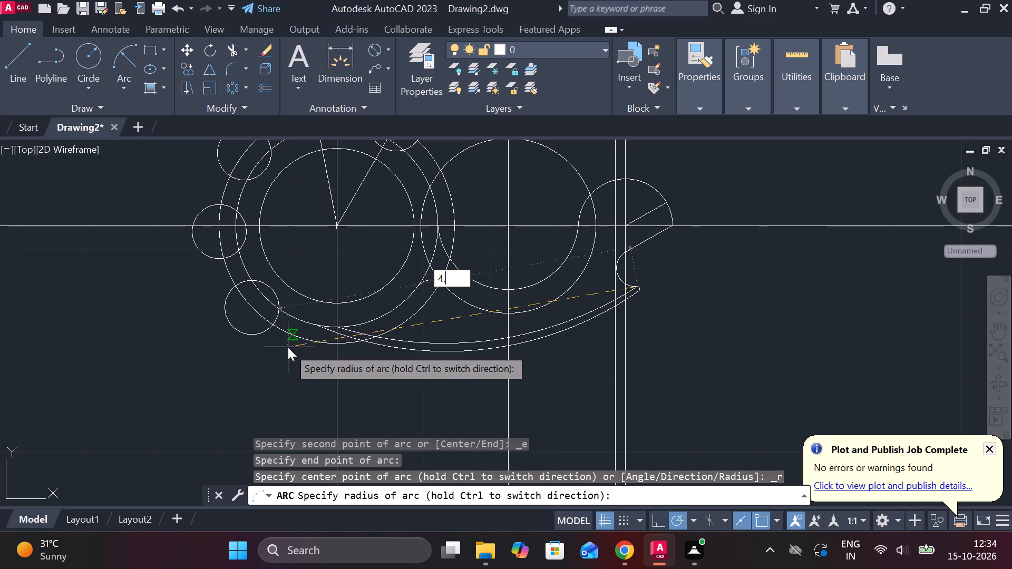
{"action": "key", "text": "BackSpace"}
{"action": "type", "text": "7.5"}
{"action": "key", "text": "Return"}
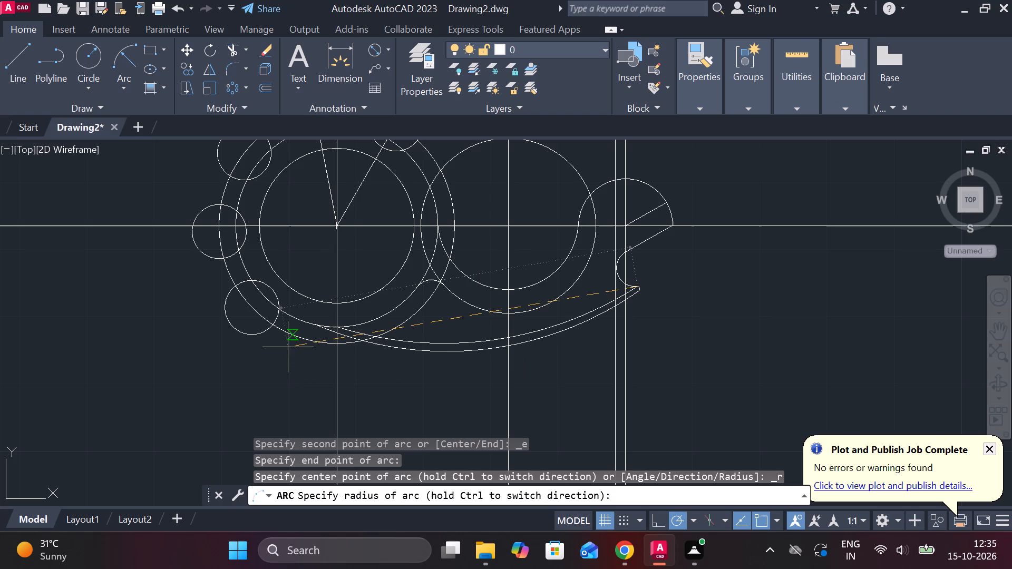
{"action": "scroll", "coordinate": [441, 379], "scroll_direction": "down", "scroll_amount": 1}
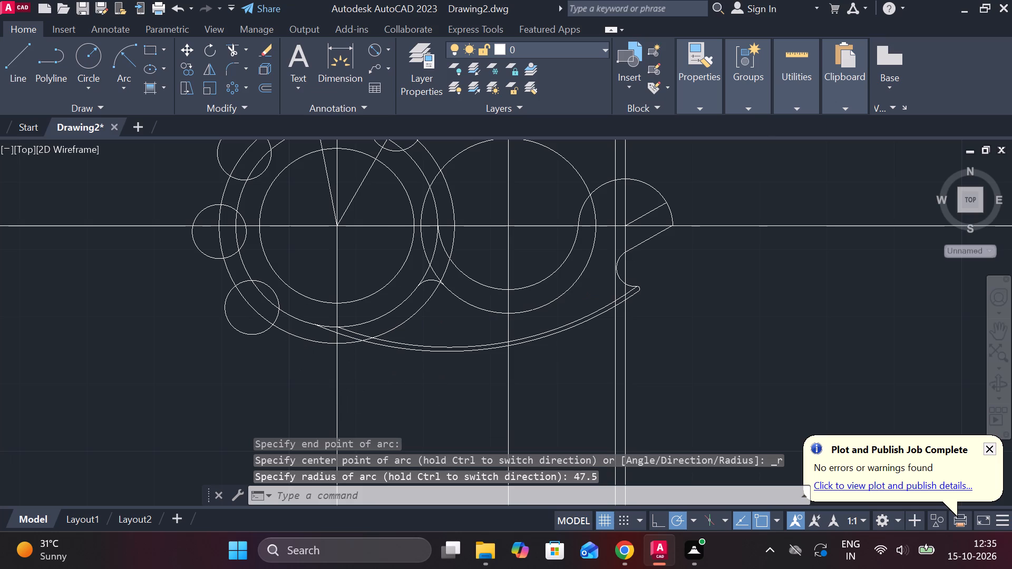
{"action": "scroll", "coordinate": [441, 379], "scroll_direction": "down", "scroll_amount": 1}
{"action": "scroll", "coordinate": [441, 379], "scroll_direction": "up", "scroll_amount": 4}
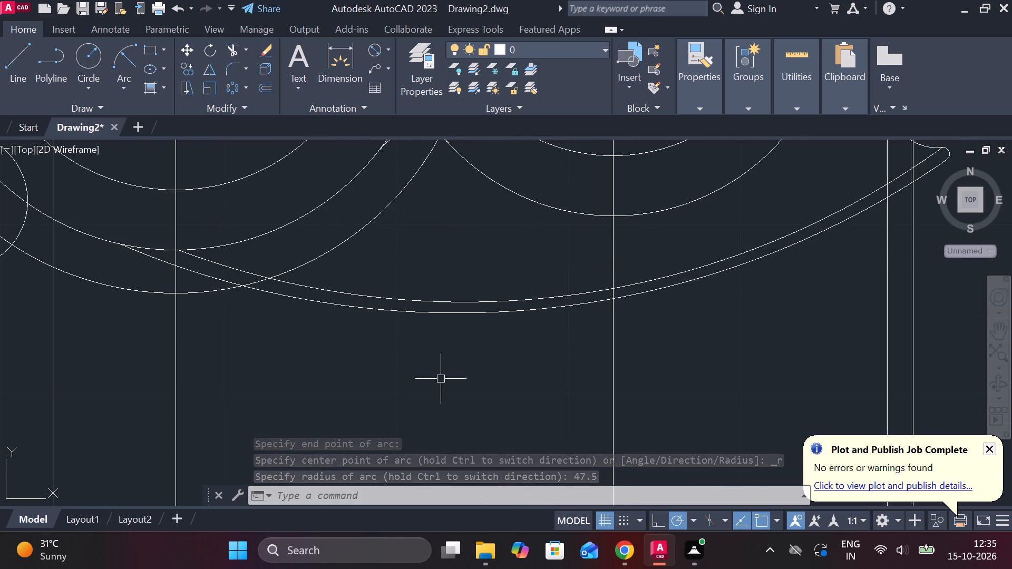
{"action": "scroll", "coordinate": [441, 379], "scroll_direction": "down", "scroll_amount": 1}
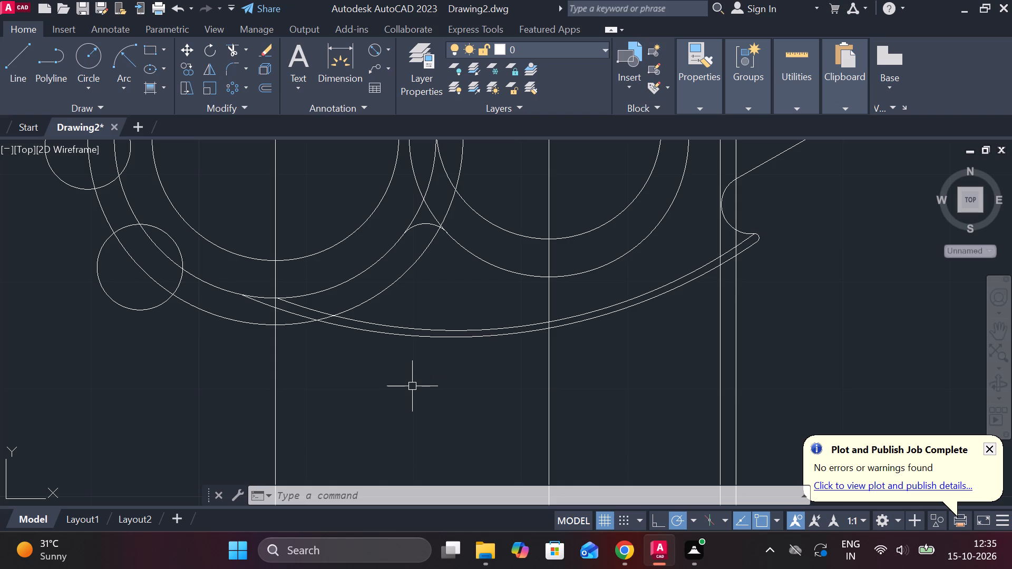
{"action": "key", "text": "Escape"}
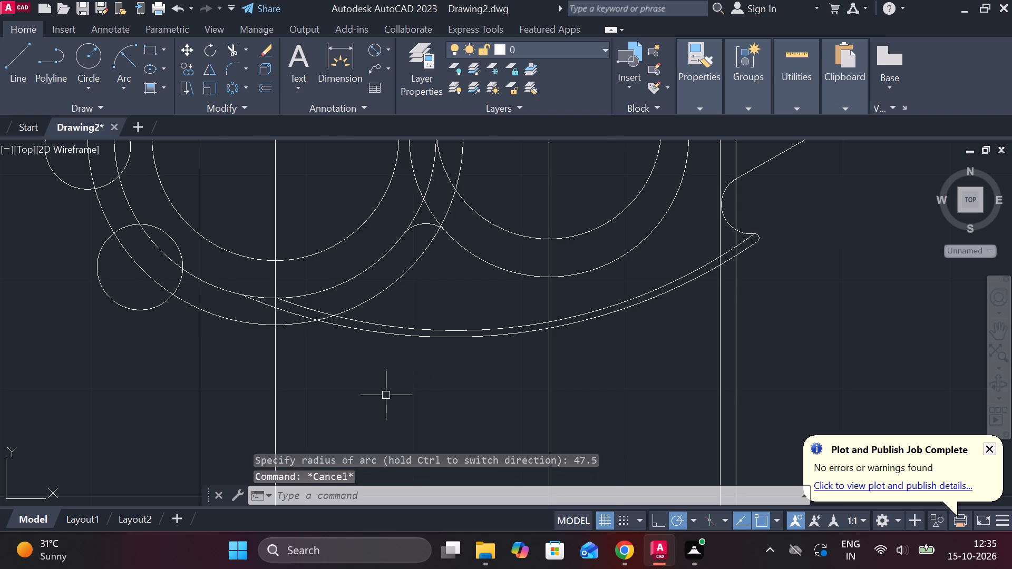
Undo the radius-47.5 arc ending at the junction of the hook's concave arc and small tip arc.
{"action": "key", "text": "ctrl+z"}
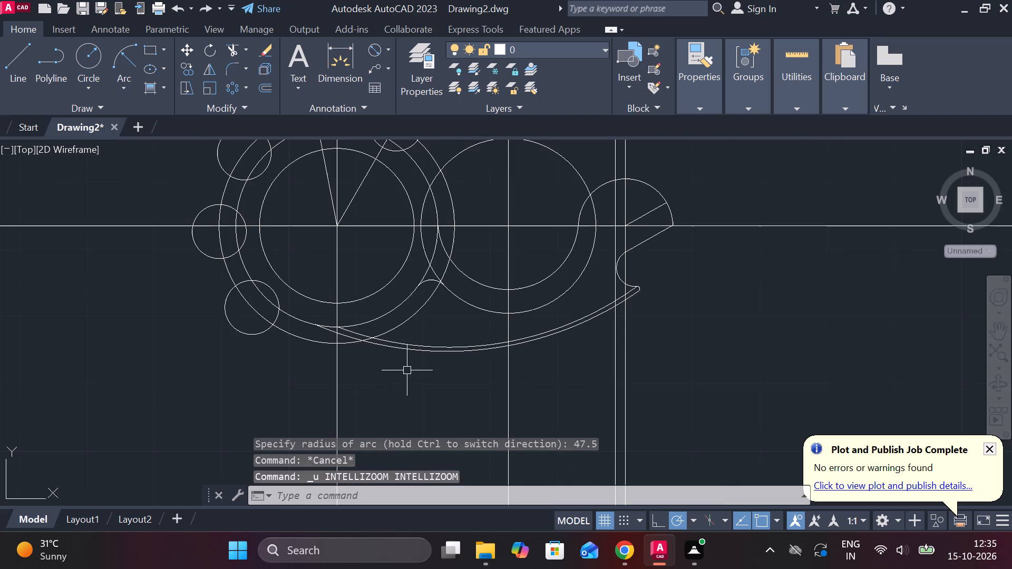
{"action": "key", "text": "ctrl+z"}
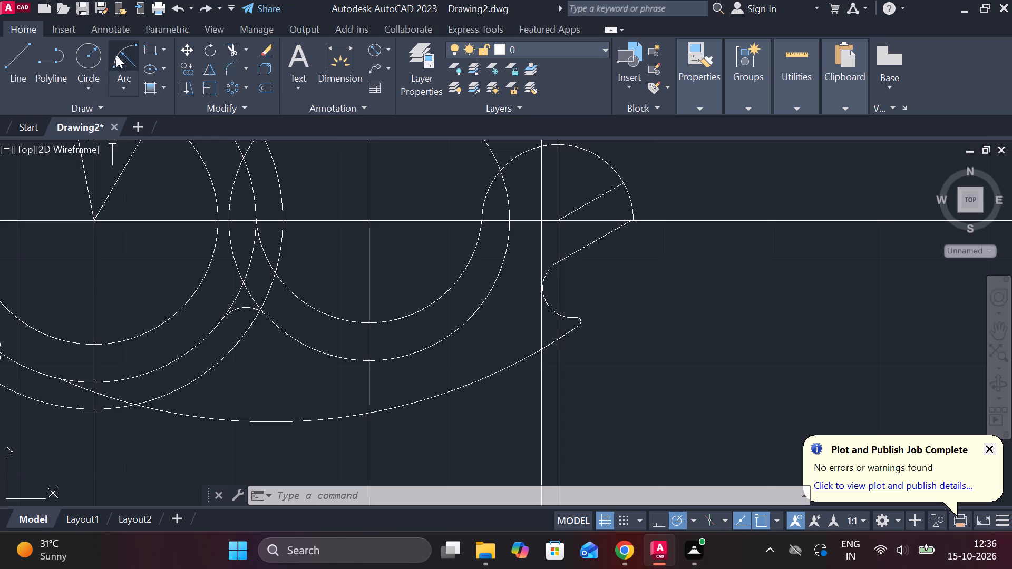
Draw a radius-47.5 start-end-radius arc from the lower right of the left set's outer circle to where the hook's concave arc crosses the last vertical centreline.
{"action": "left_click", "coordinate": [128, 89]}
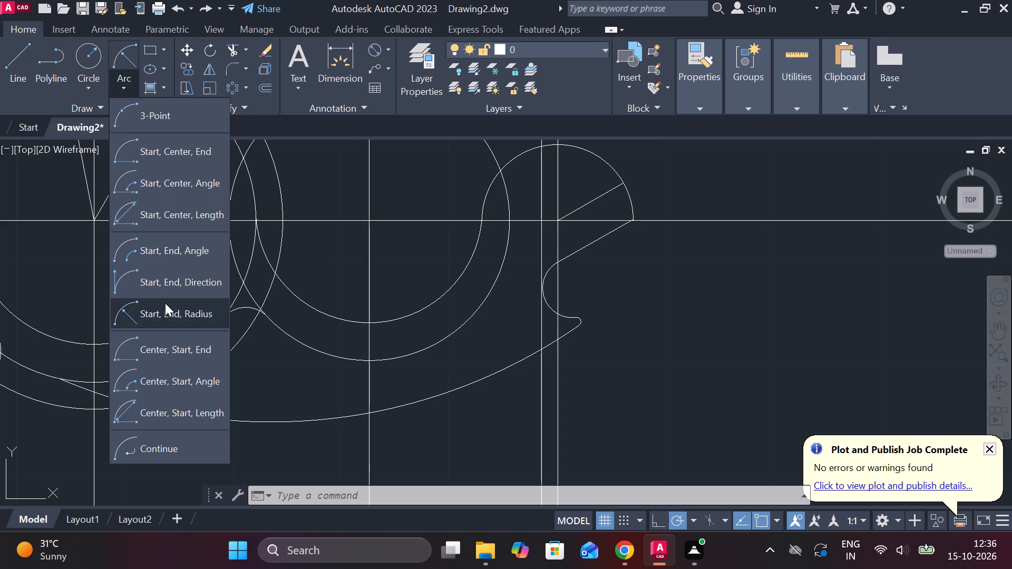
{"action": "left_click", "coordinate": [165, 303]}
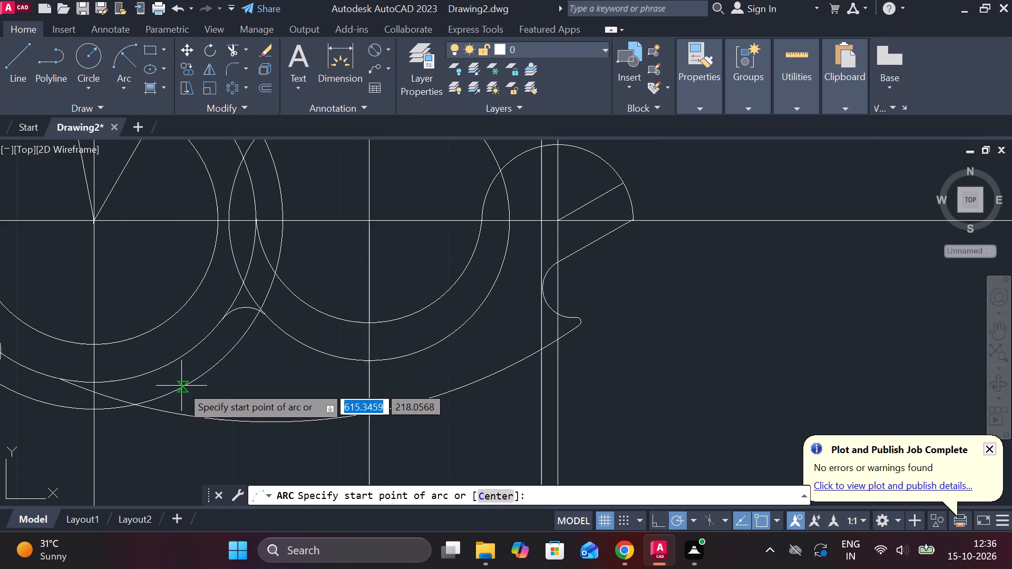
{"action": "left_click", "coordinate": [180, 386]}
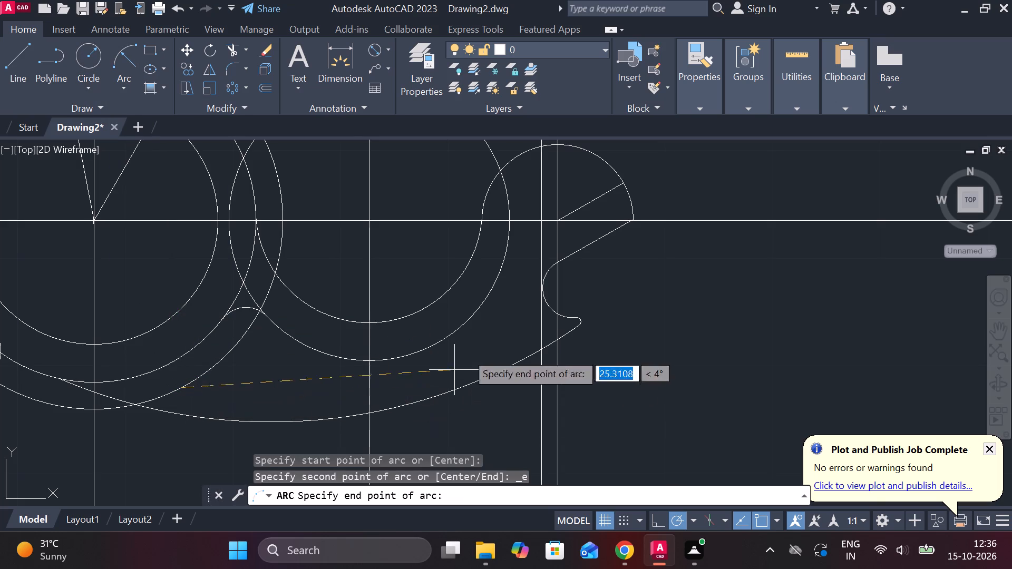
{"action": "left_click", "coordinate": [560, 314]}
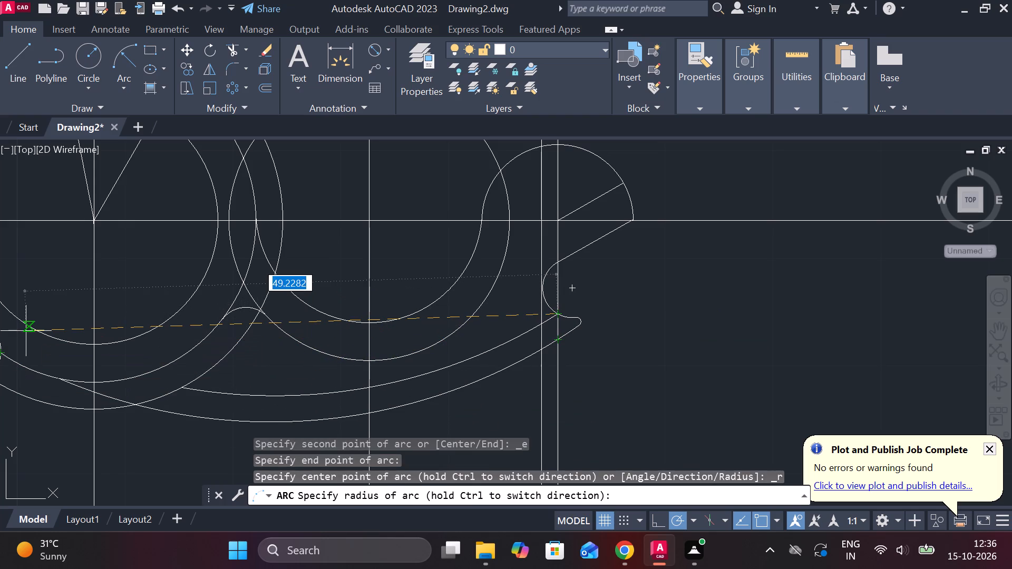
{"action": "type", "text": "47."}
{"action": "key", "text": "5"}
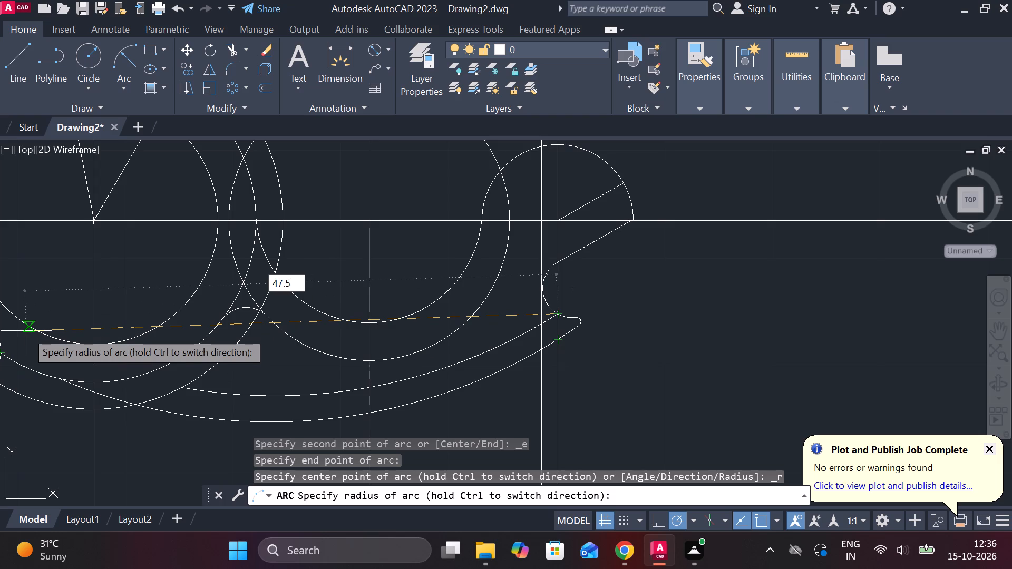
{"action": "key", "text": "Return"}
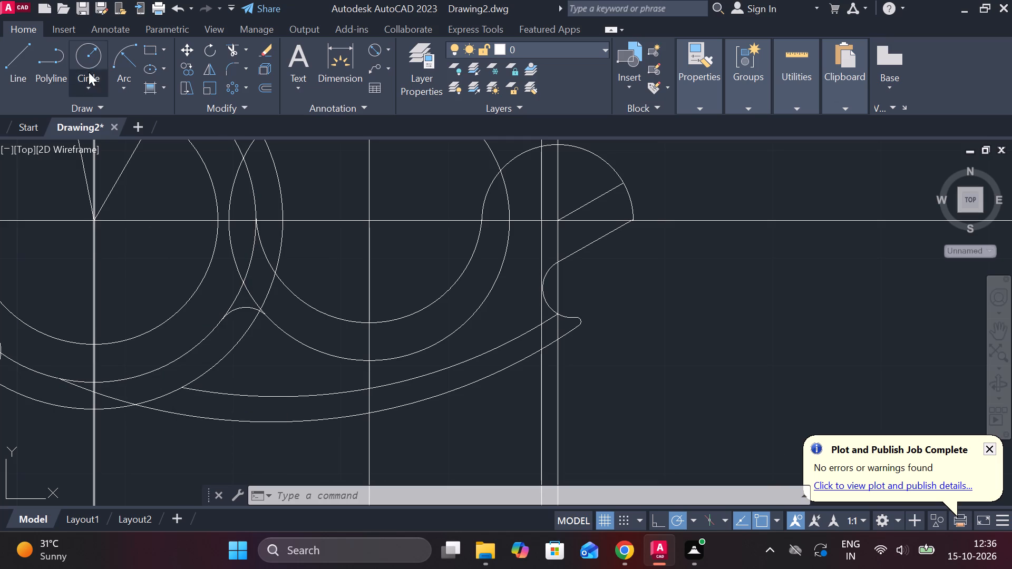
Fillet the left set's middle circle and the new inner radius-47.5 arc with radius 2.7.
{"action": "left_click", "coordinate": [230, 68]}
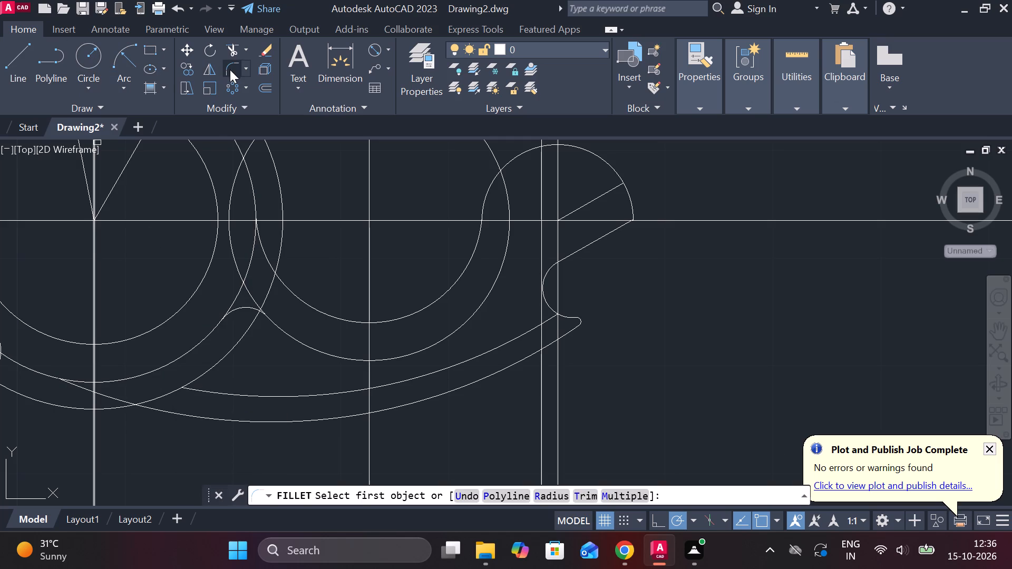
{"action": "left_click", "coordinate": [544, 496]}
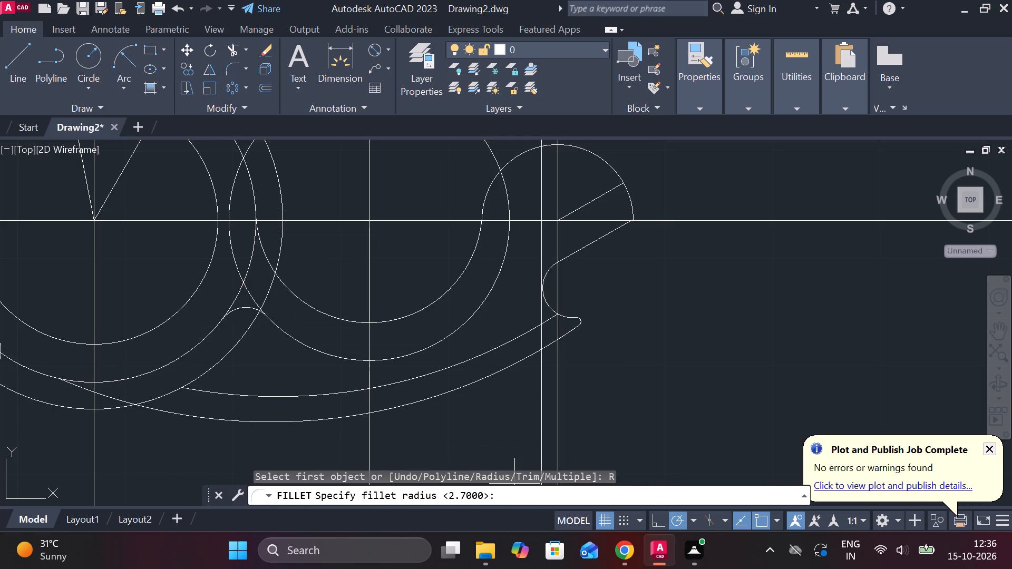
{"action": "key", "text": "Return"}
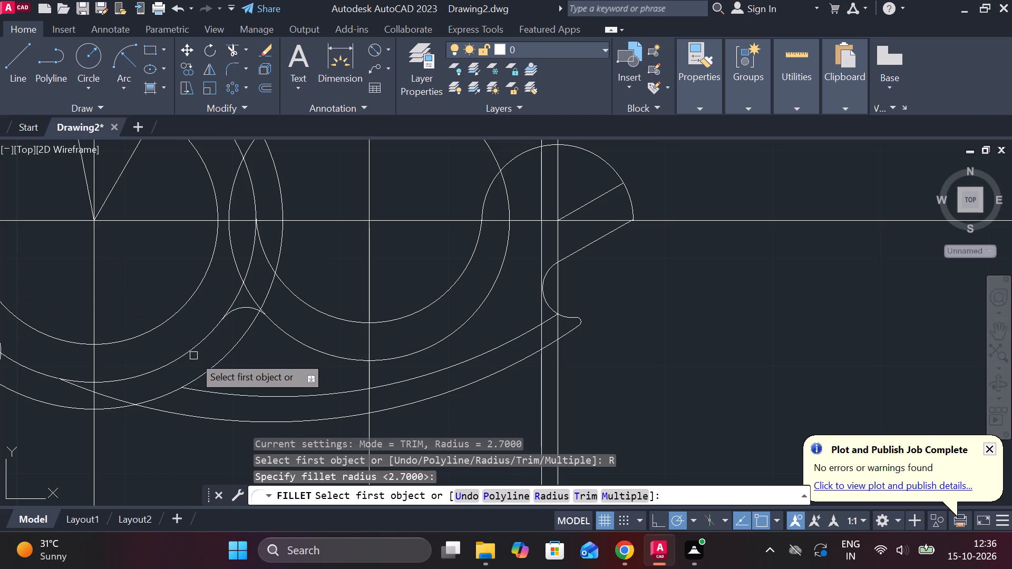
{"action": "left_click", "coordinate": [183, 356]}
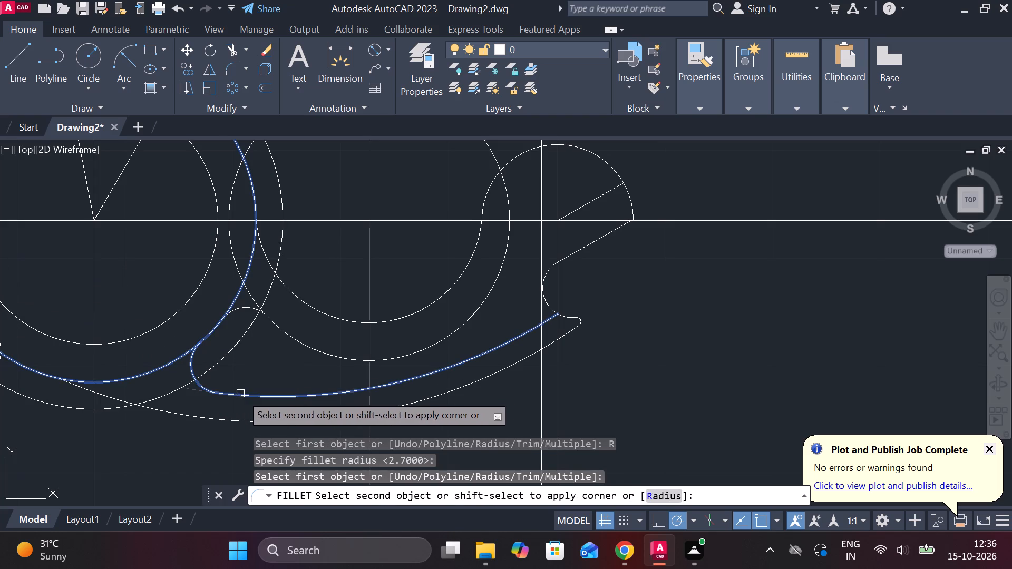
{"action": "left_click", "coordinate": [236, 395]}
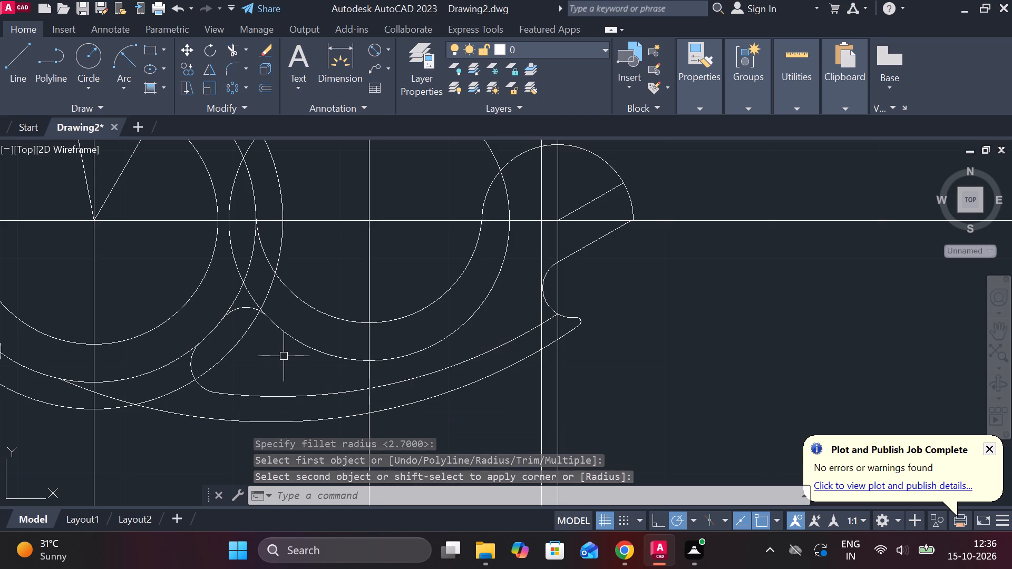
Fillet the bottom of the right set's outer circle and the inner radius-47.5 arc with radius 2.1.
{"action": "left_click", "coordinate": [235, 69]}
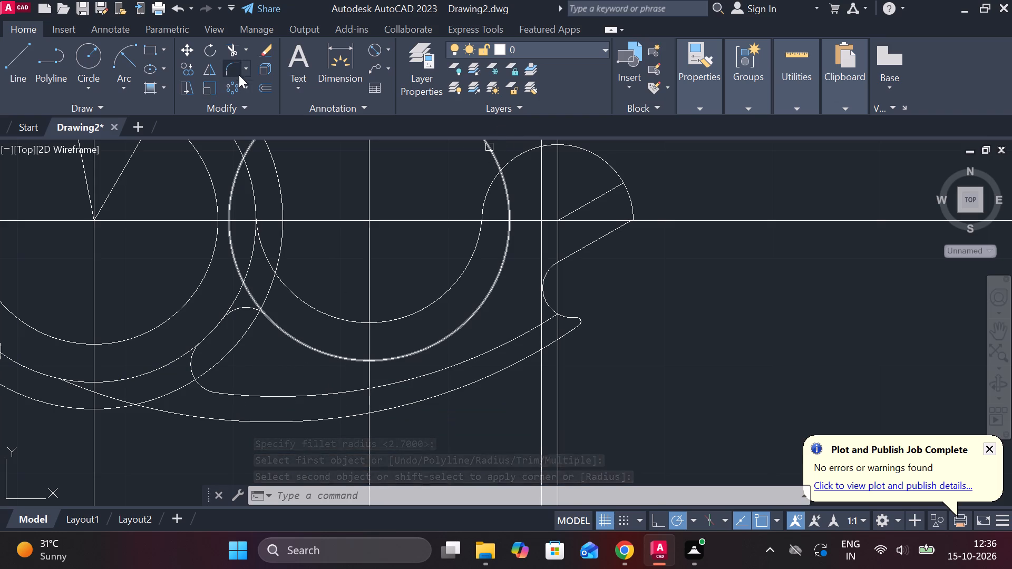
{"action": "left_click", "coordinate": [560, 497]}
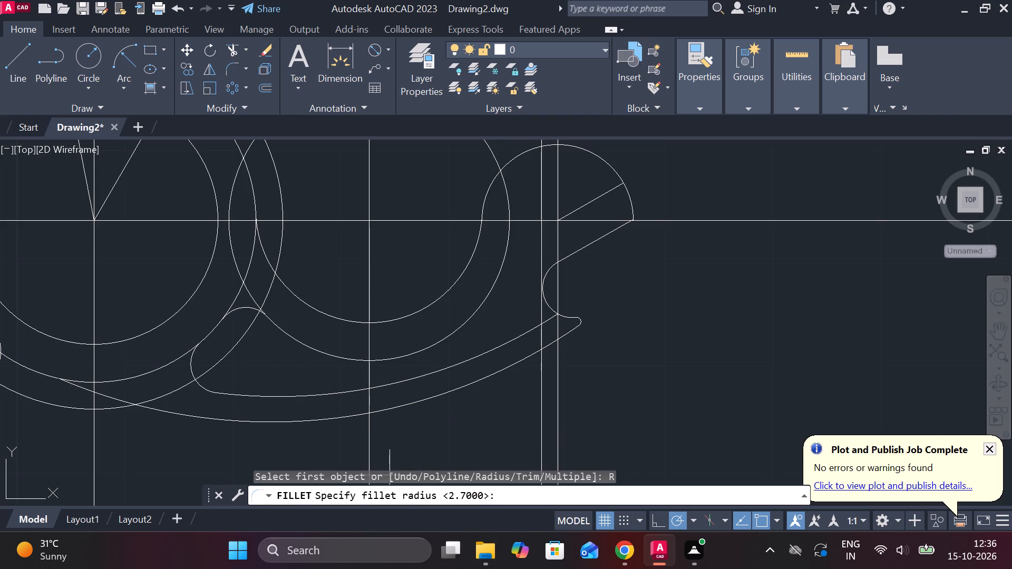
{"action": "key", "text": "2"}
{"action": "type", "text": ".1"}
{"action": "key", "text": "Return"}
{"action": "key", "text": "backslash"}
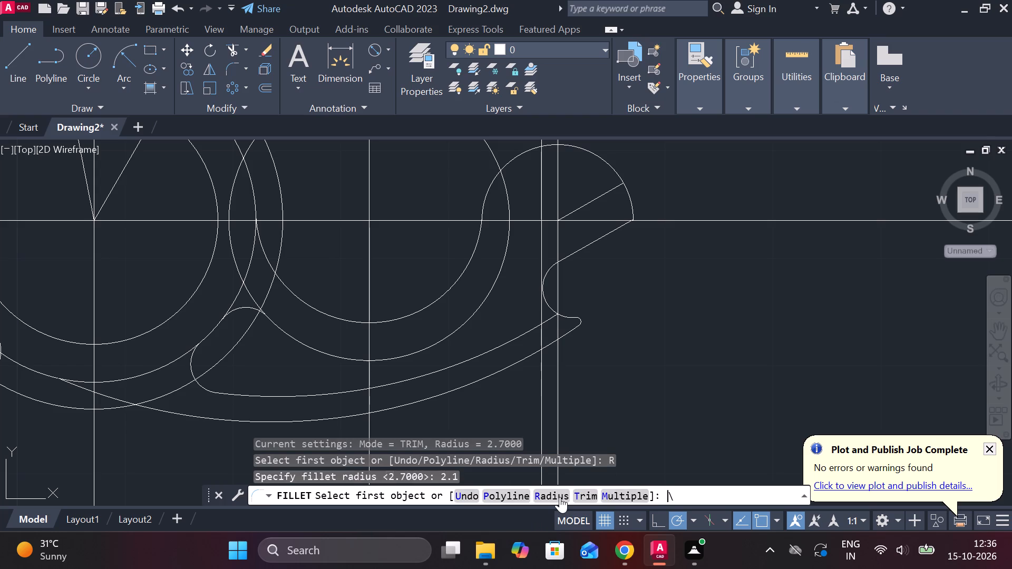
{"action": "left_click", "coordinate": [353, 360]}
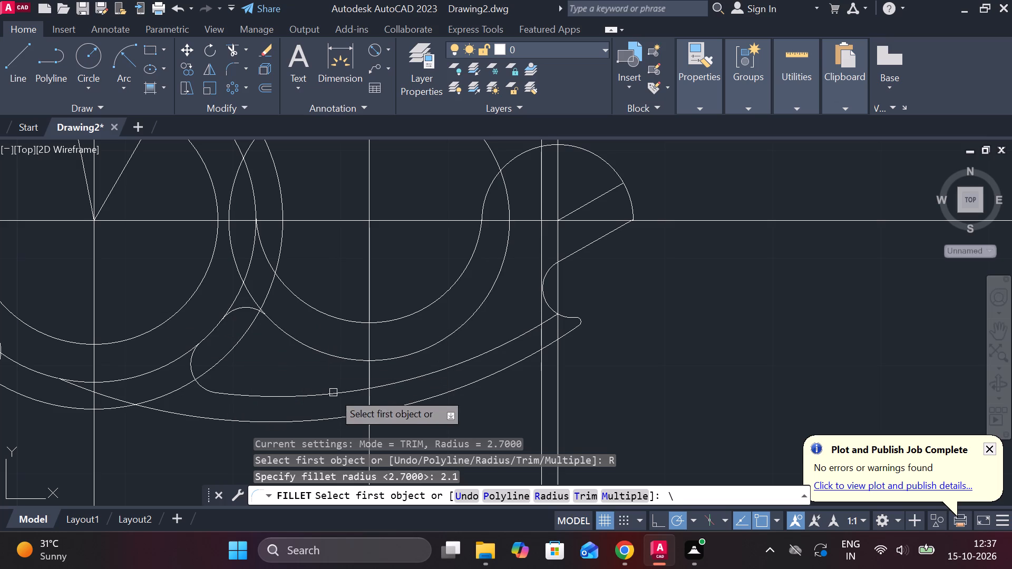
{"action": "left_click", "coordinate": [342, 388]}
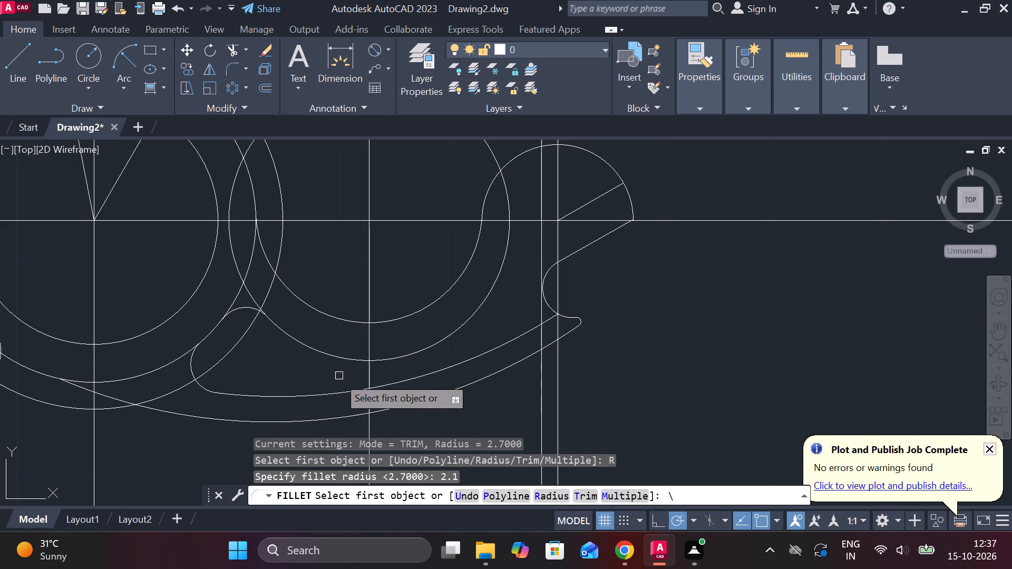
{"action": "left_click", "coordinate": [355, 358]}
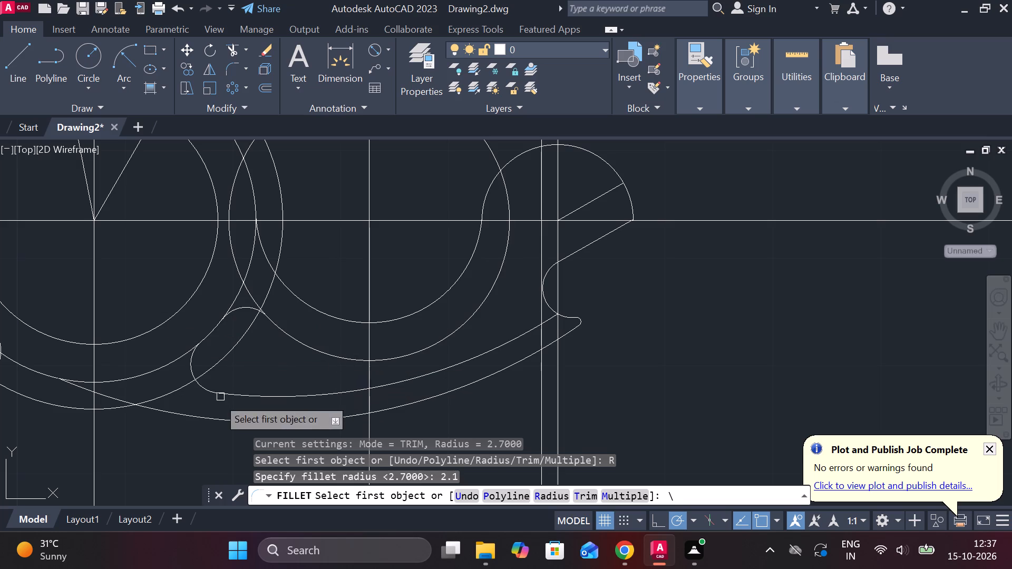
{"action": "key", "text": "Escape"}
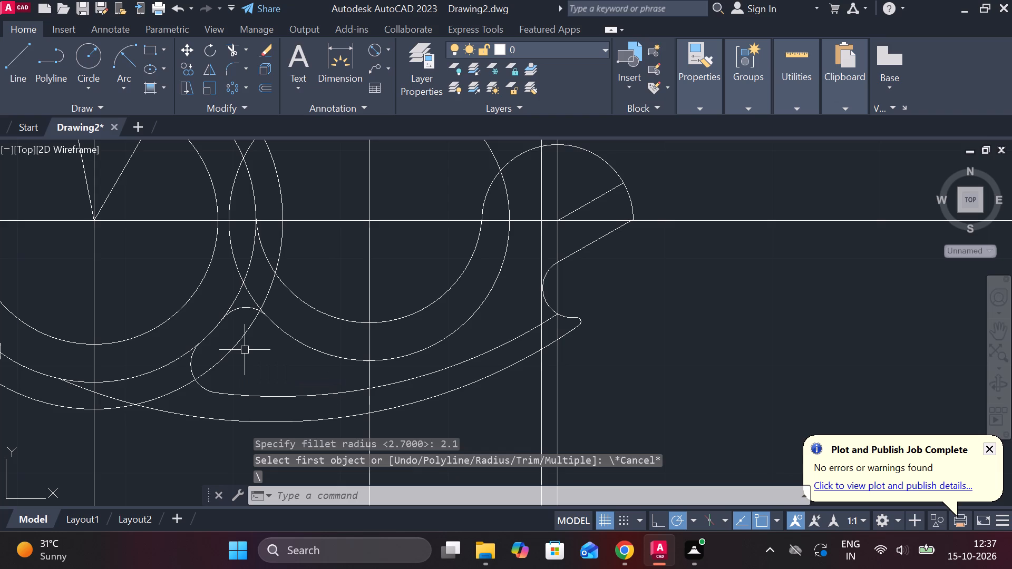
{"action": "left_click", "coordinate": [231, 65]}
{"action": "left_click", "coordinate": [359, 359]}
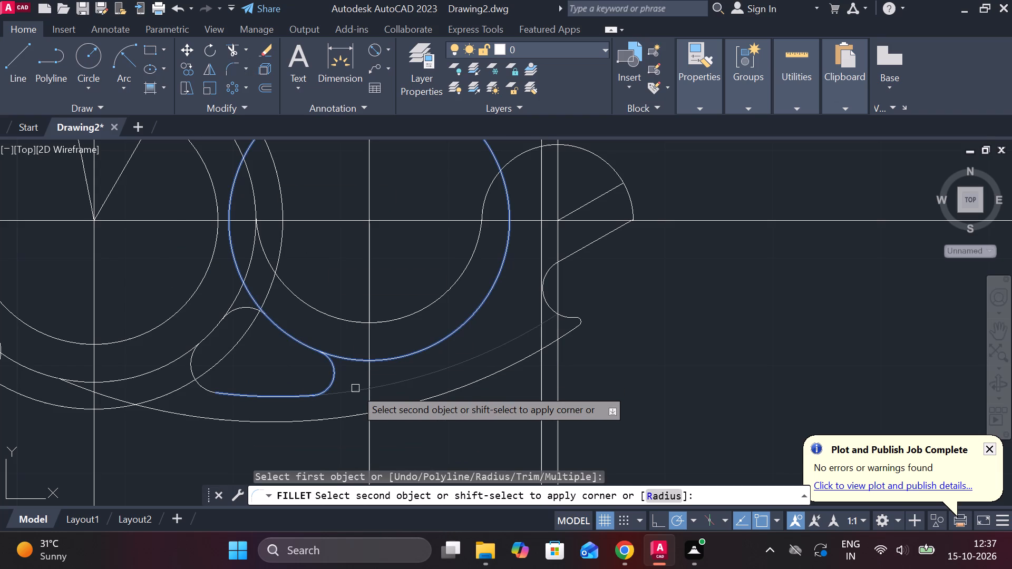
{"action": "left_click", "coordinate": [310, 395]}
{"action": "scroll", "coordinate": [335, 361], "scroll_direction": "down", "scroll_amount": 1}
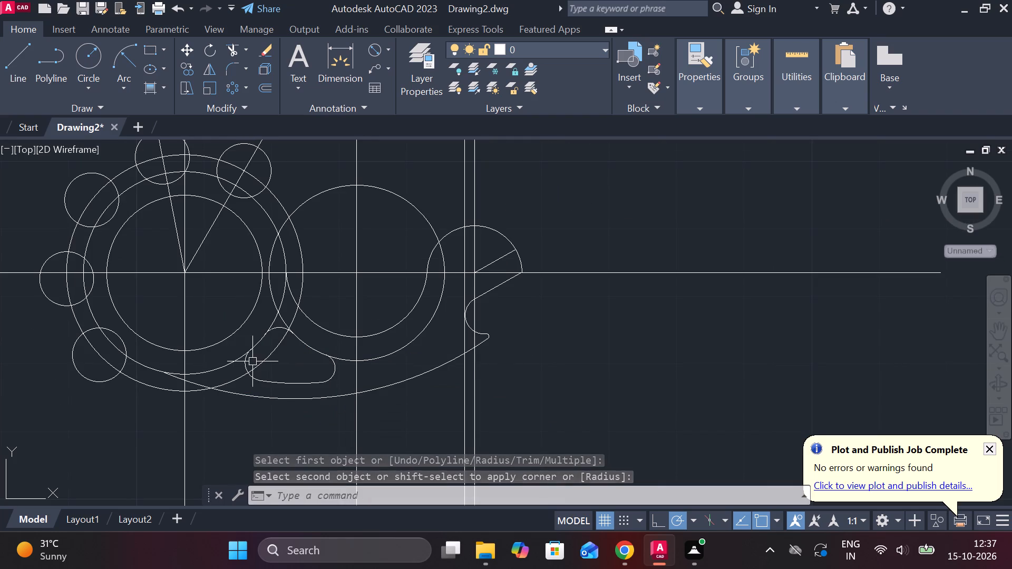
{"action": "key", "text": "Escape"}
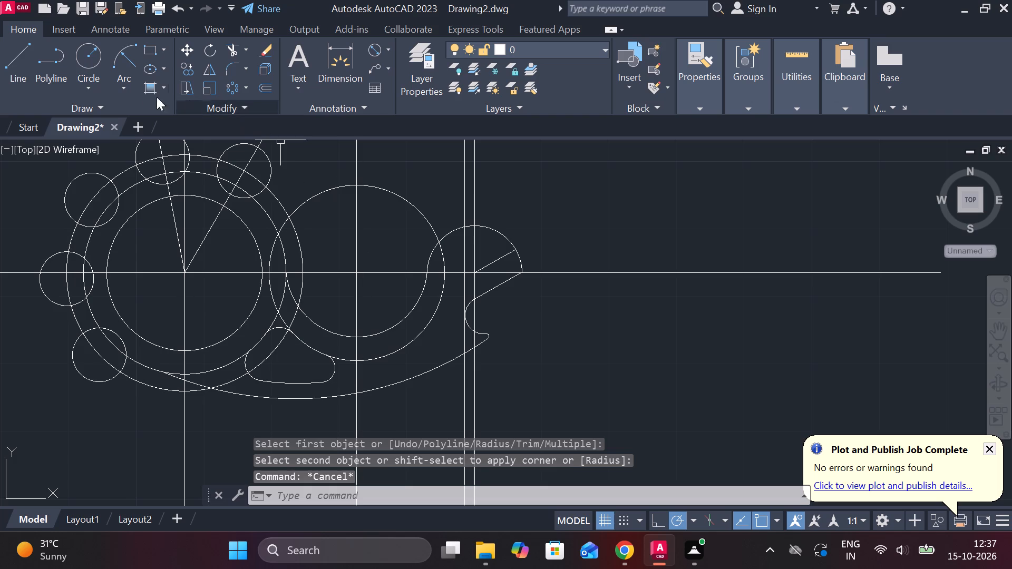
Trim the right set's outer circle, keeping only its lower arc between the small top fillet of the pocket and the vertical centreline.
{"action": "left_click", "coordinate": [231, 48]}
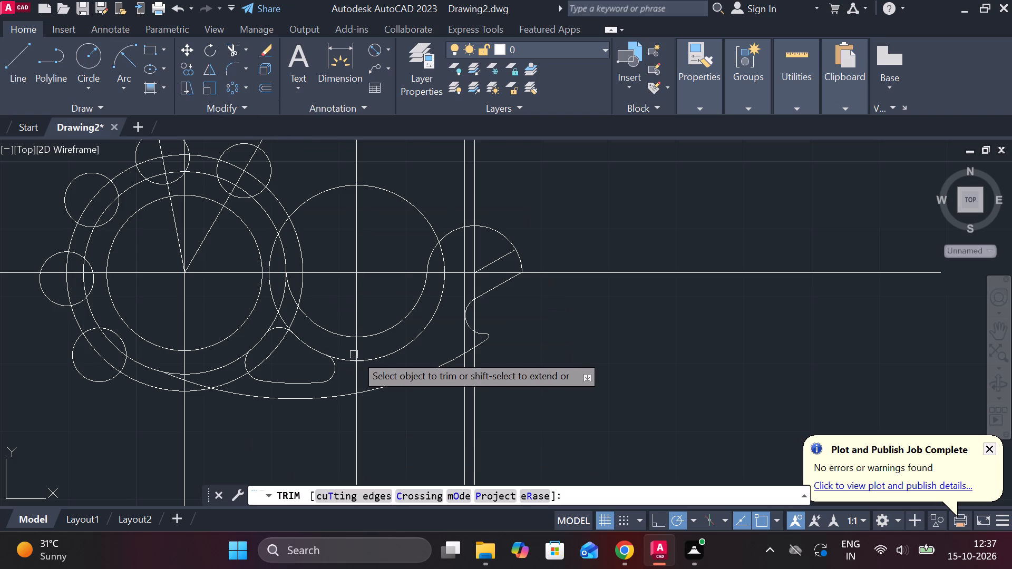
{"action": "left_click", "coordinate": [383, 352]}
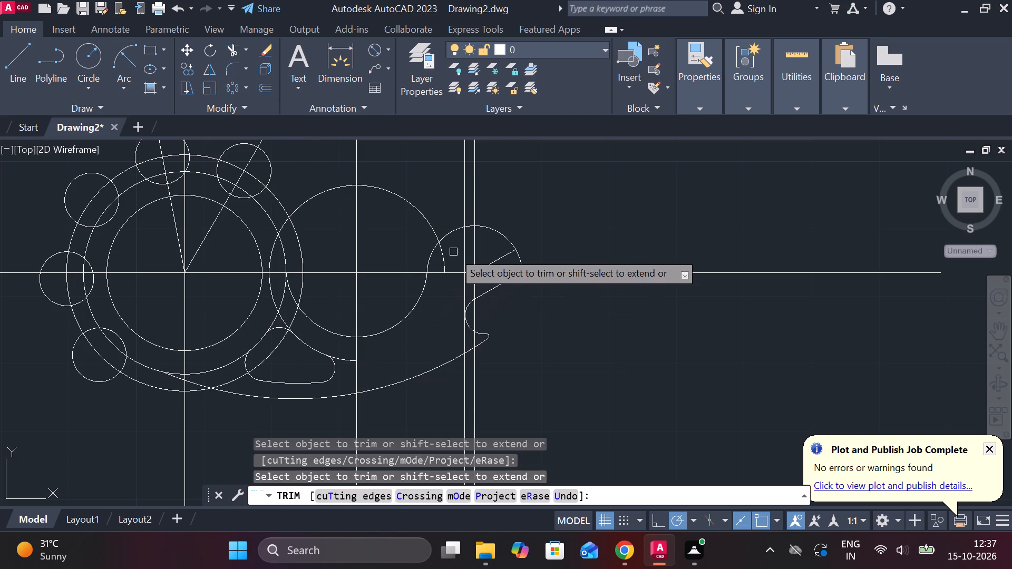
{"action": "left_click", "coordinate": [447, 256]}
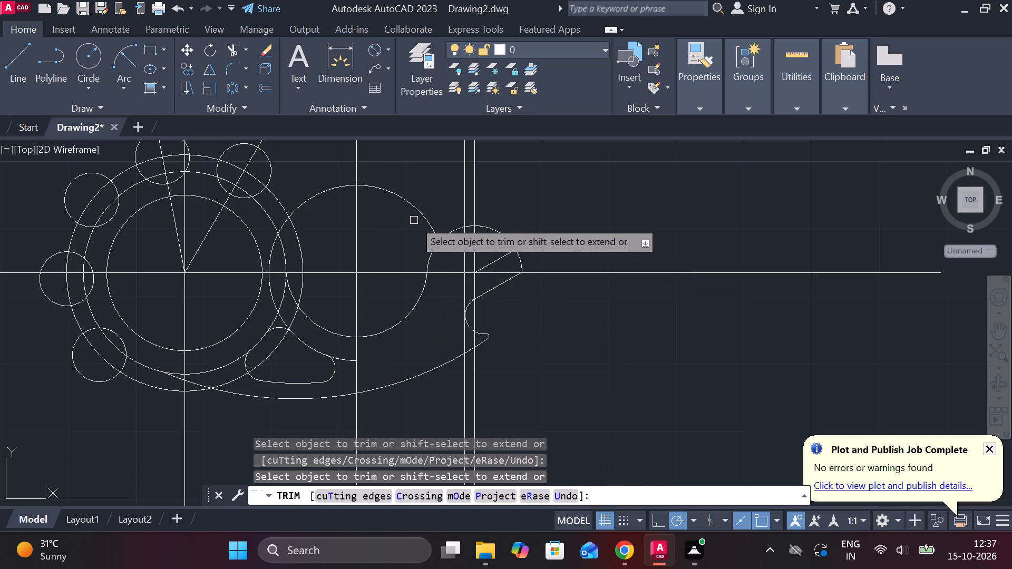
{"action": "left_click", "coordinate": [417, 207]}
{"action": "left_click", "coordinate": [333, 184]}
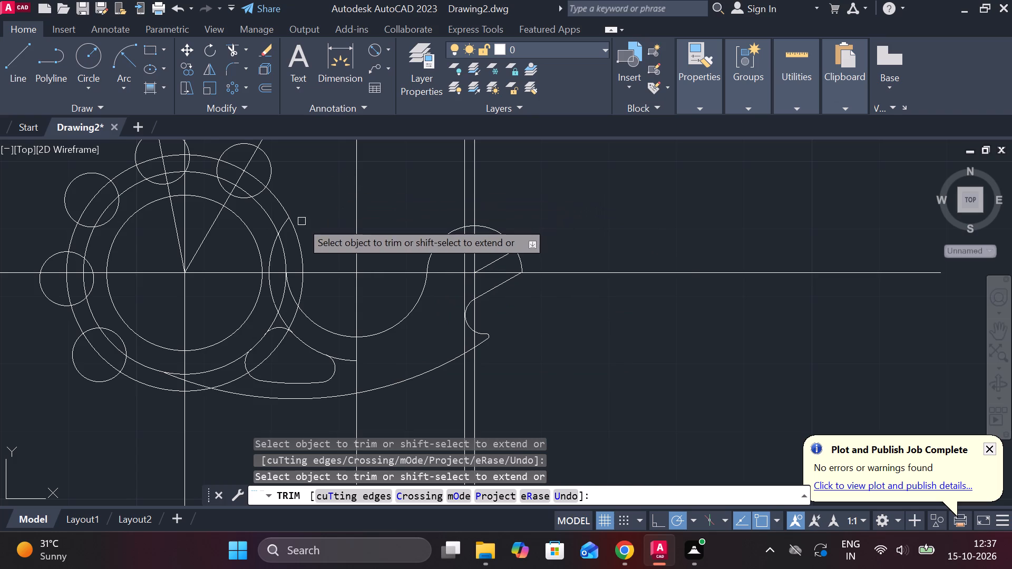
{"action": "scroll", "coordinate": [300, 221], "scroll_direction": "up", "scroll_amount": 1}
{"action": "left_click", "coordinate": [276, 225]}
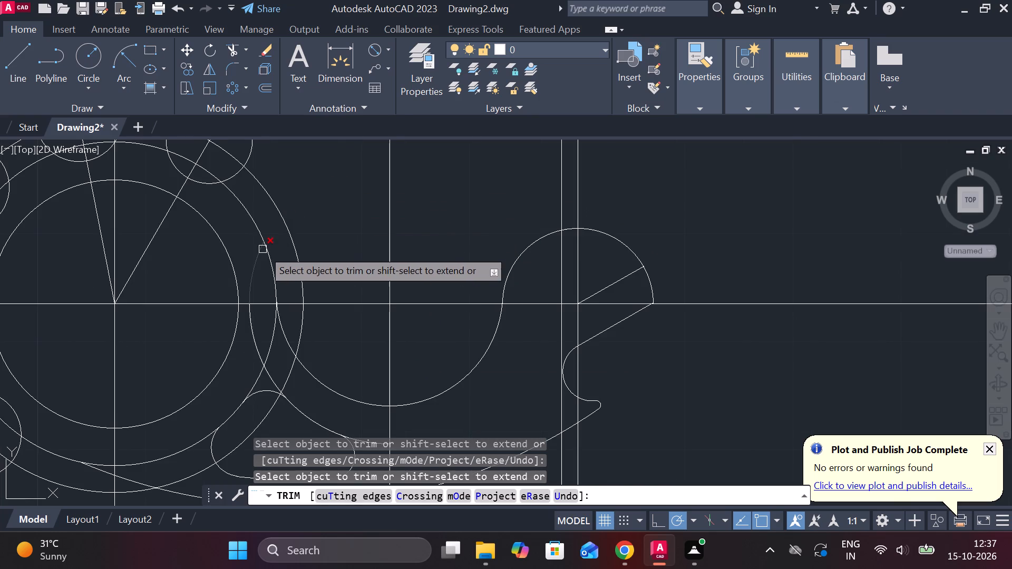
{"action": "left_click", "coordinate": [251, 259]}
{"action": "left_click", "coordinate": [259, 263]}
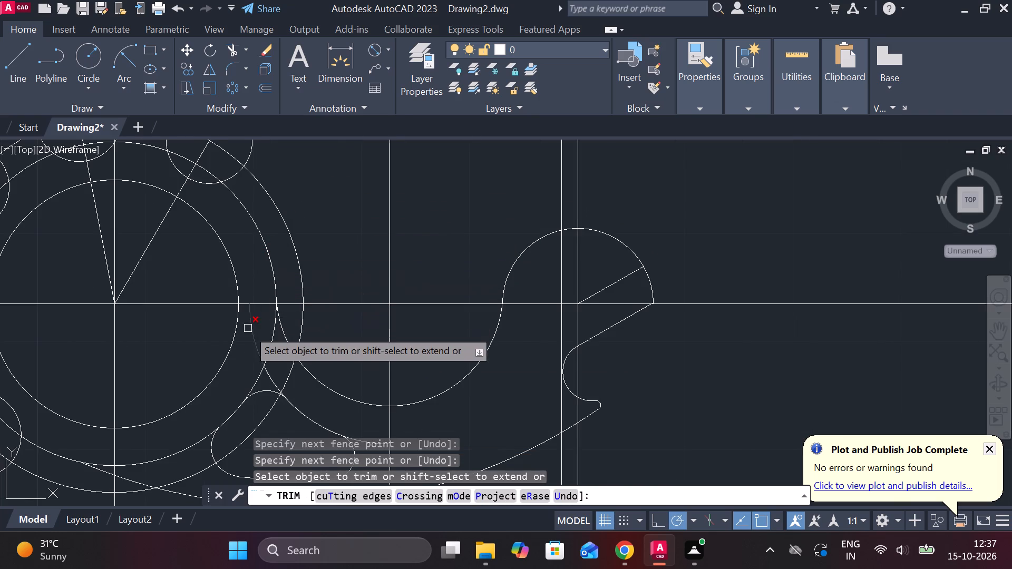
{"action": "left_click", "coordinate": [248, 330]}
{"action": "left_click", "coordinate": [274, 375]}
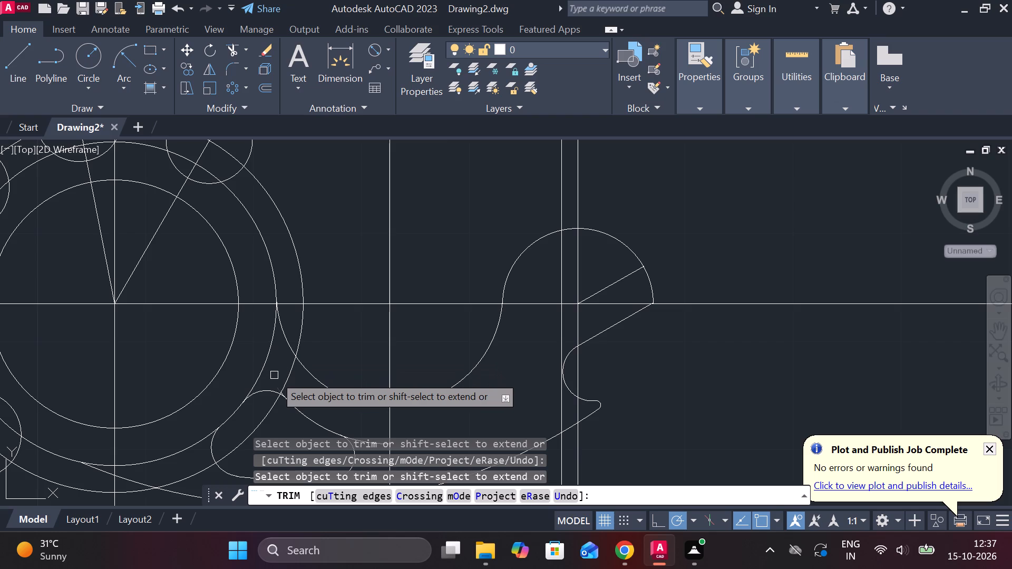
{"action": "scroll", "coordinate": [274, 375], "scroll_direction": "down", "scroll_amount": 1}
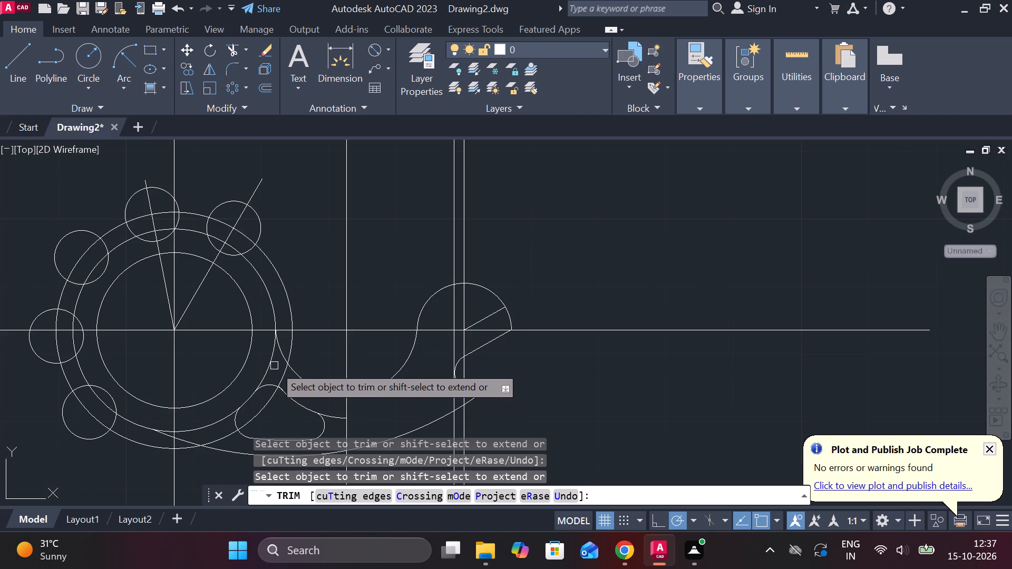
Trim the left set's middle circle above the pocket and along the bottom back to the start of the outer radius-47.5 arc.
{"action": "left_click", "coordinate": [271, 363]}
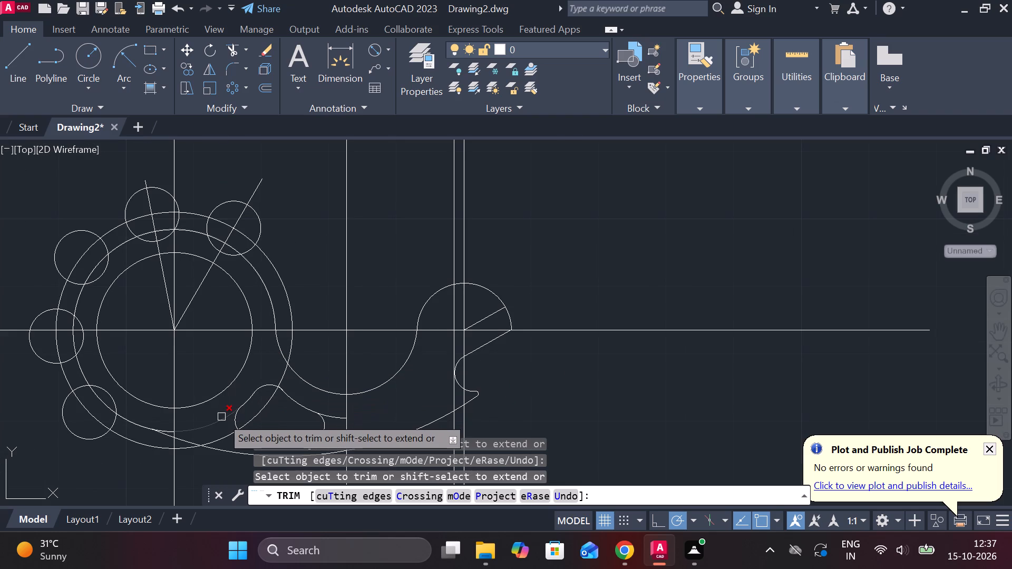
{"action": "left_click", "coordinate": [221, 417]}
{"action": "scroll", "coordinate": [200, 415], "scroll_direction": "up", "scroll_amount": 3}
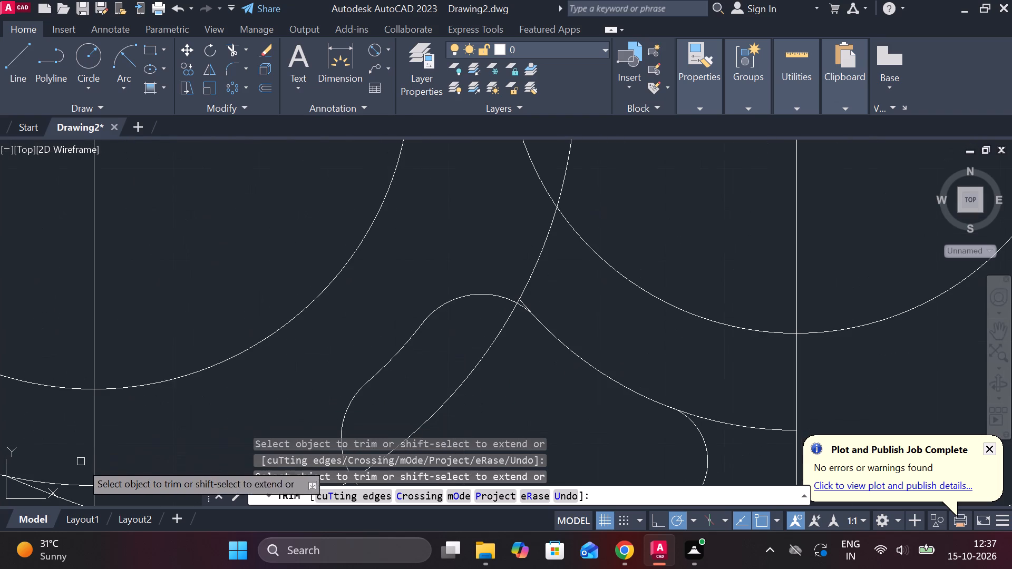
{"action": "left_click", "coordinate": [81, 482]}
{"action": "scroll", "coordinate": [148, 448], "scroll_direction": "down", "scroll_amount": 5}
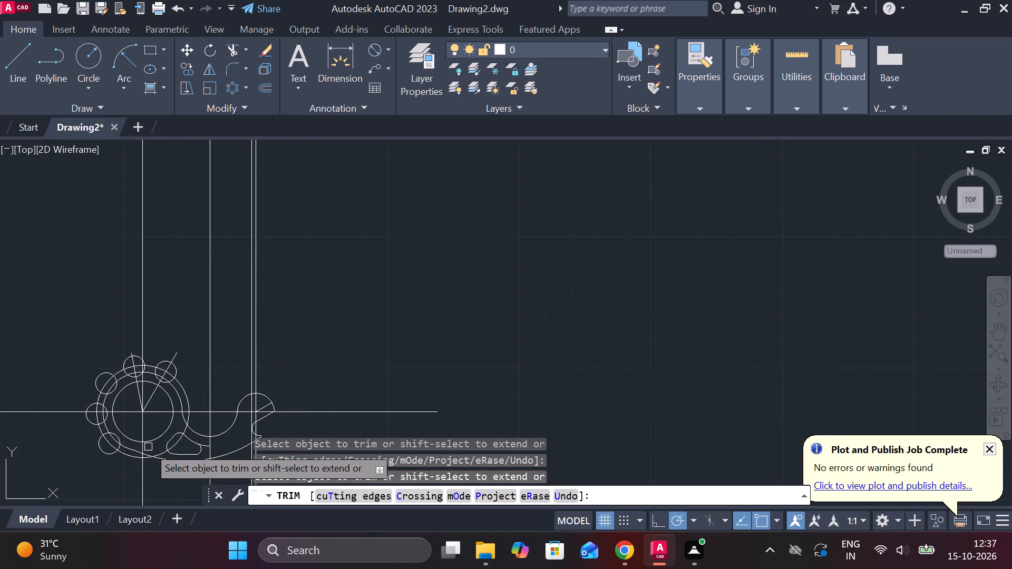
Trim the leftover stub of the right set's outer circle between the pocket's corner fillet and the vertical centreline.
{"action": "scroll", "coordinate": [129, 442], "scroll_direction": "up", "scroll_amount": 3}
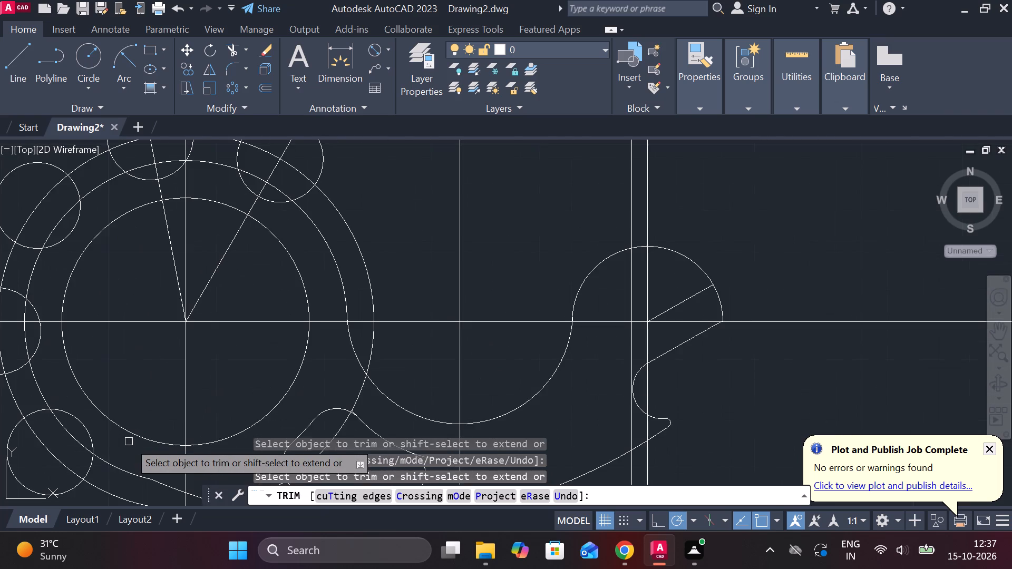
{"action": "scroll", "coordinate": [129, 442], "scroll_direction": "down", "scroll_amount": 3}
{"action": "scroll", "coordinate": [643, 356], "scroll_direction": "down", "scroll_amount": 2}
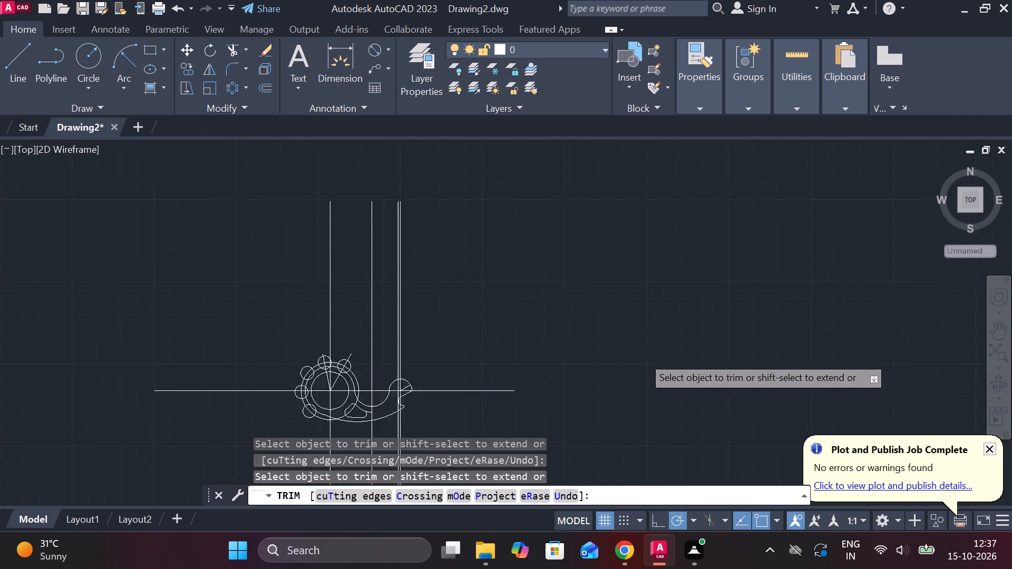
{"action": "scroll", "coordinate": [643, 356], "scroll_direction": "down", "scroll_amount": 1}
{"action": "scroll", "coordinate": [496, 388], "scroll_direction": "up", "scroll_amount": 4}
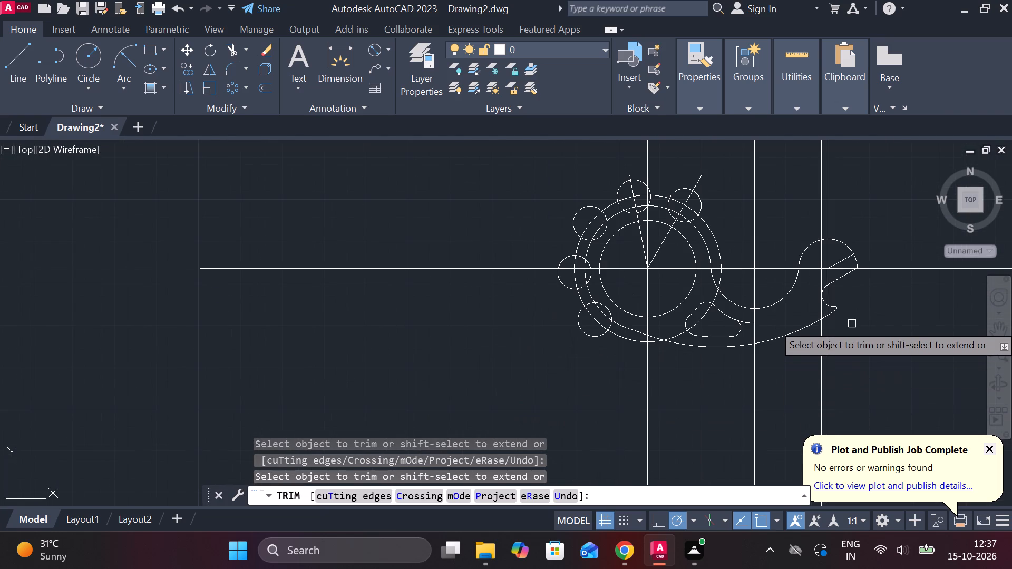
{"action": "scroll", "coordinate": [852, 323], "scroll_direction": "up", "scroll_amount": 1}
{"action": "left_click", "coordinate": [687, 321]}
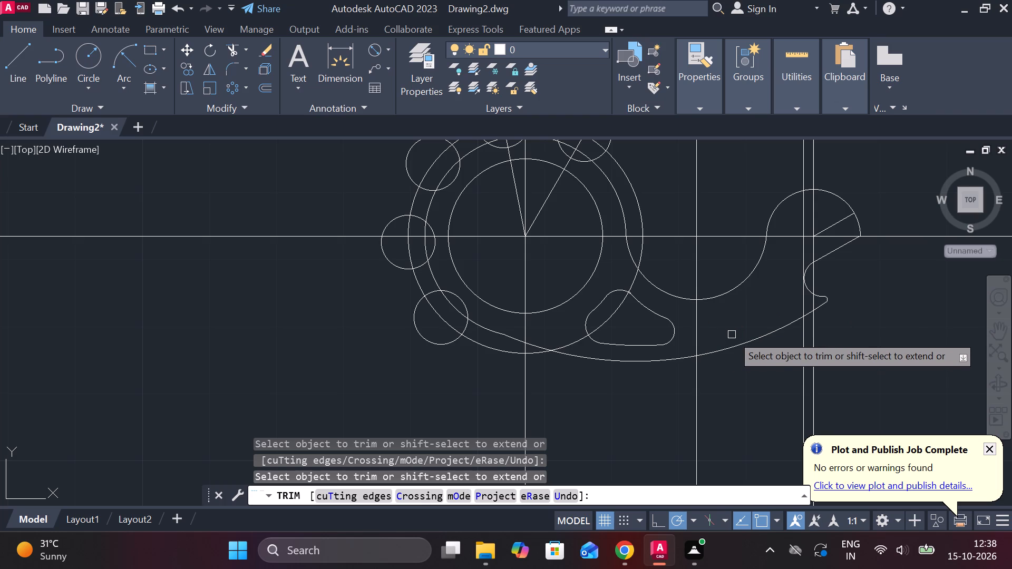
Trim the hook's two close vertical lines above its round top, cutting the left one back to the horizontal centreline.
{"action": "scroll", "coordinate": [743, 313], "scroll_direction": "down", "scroll_amount": 1}
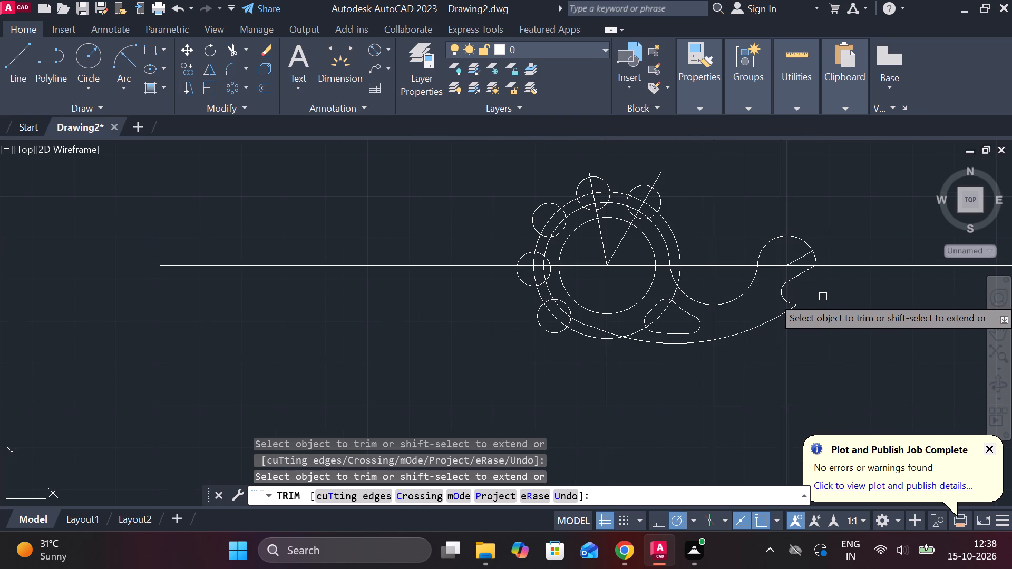
{"action": "double_click", "coordinate": [777, 179]}
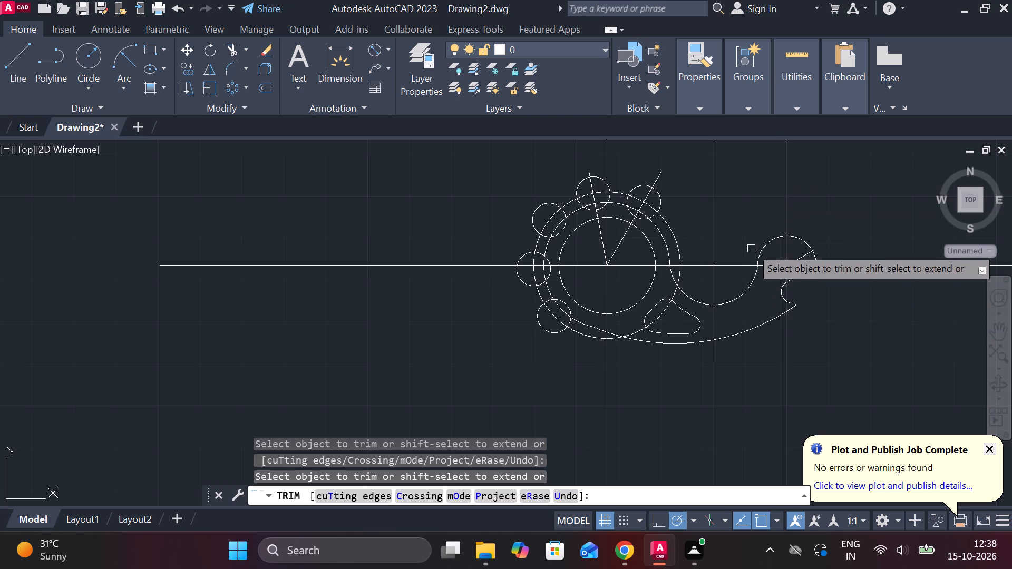
{"action": "scroll", "coordinate": [750, 232], "scroll_direction": "up", "scroll_amount": 2}
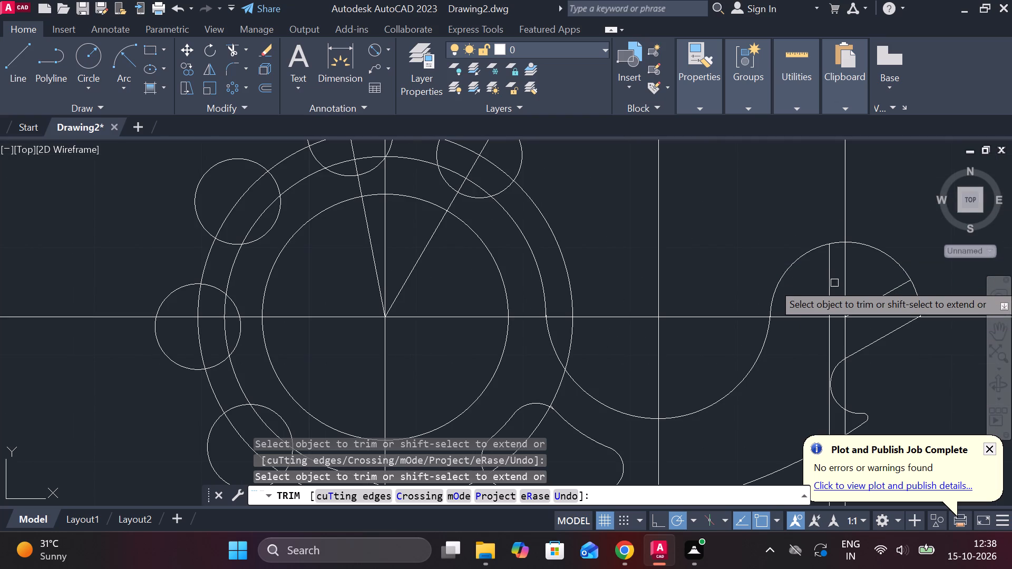
{"action": "left_click", "coordinate": [828, 280]}
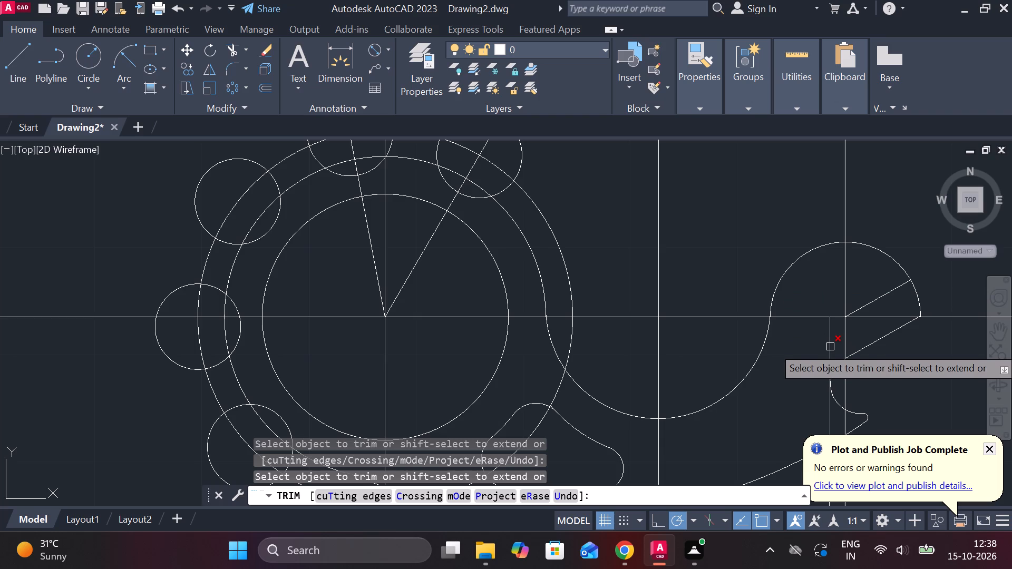
{"action": "left_click", "coordinate": [849, 183]}
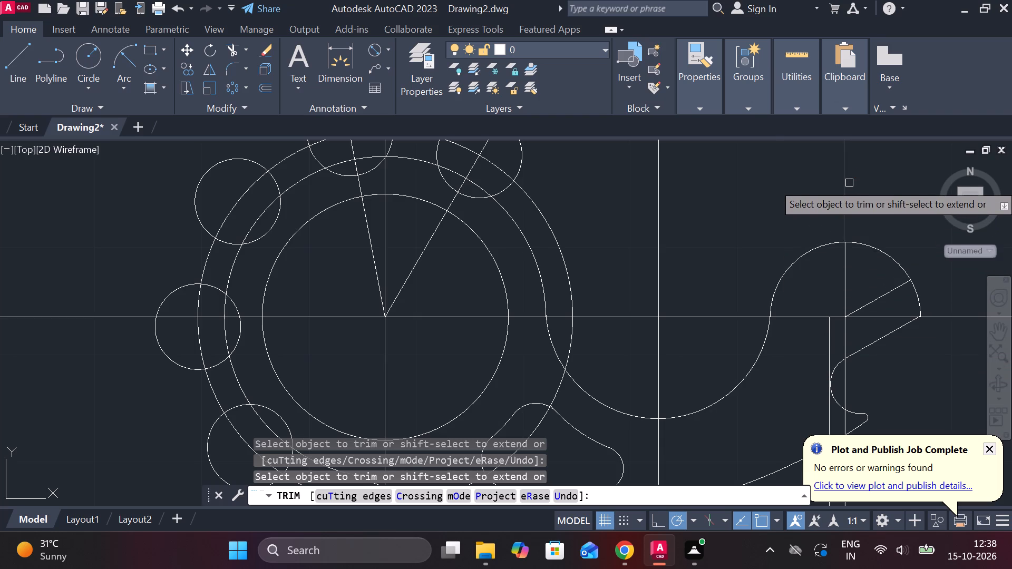
Trim the horizontal centreline's ends beyond the hook and beyond the left small circle.
{"action": "scroll", "coordinate": [849, 183], "scroll_direction": "down", "scroll_amount": 4}
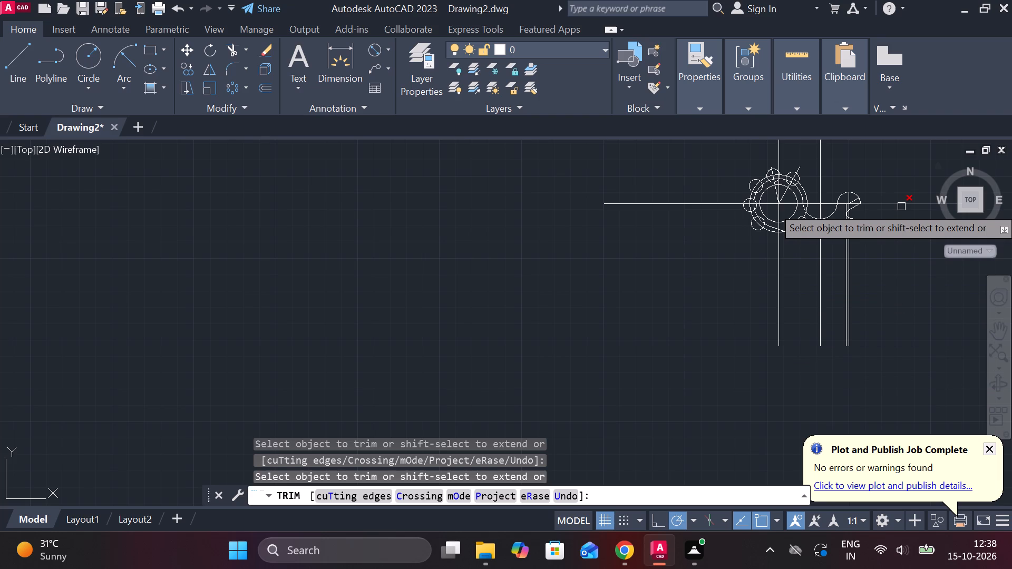
{"action": "left_click", "coordinate": [901, 207]}
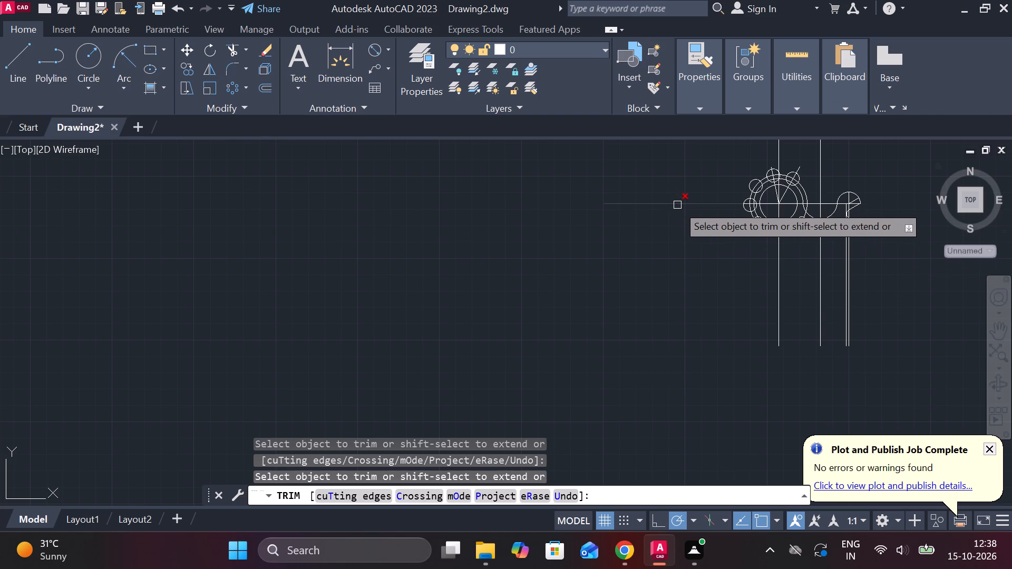
{"action": "left_click", "coordinate": [677, 205]}
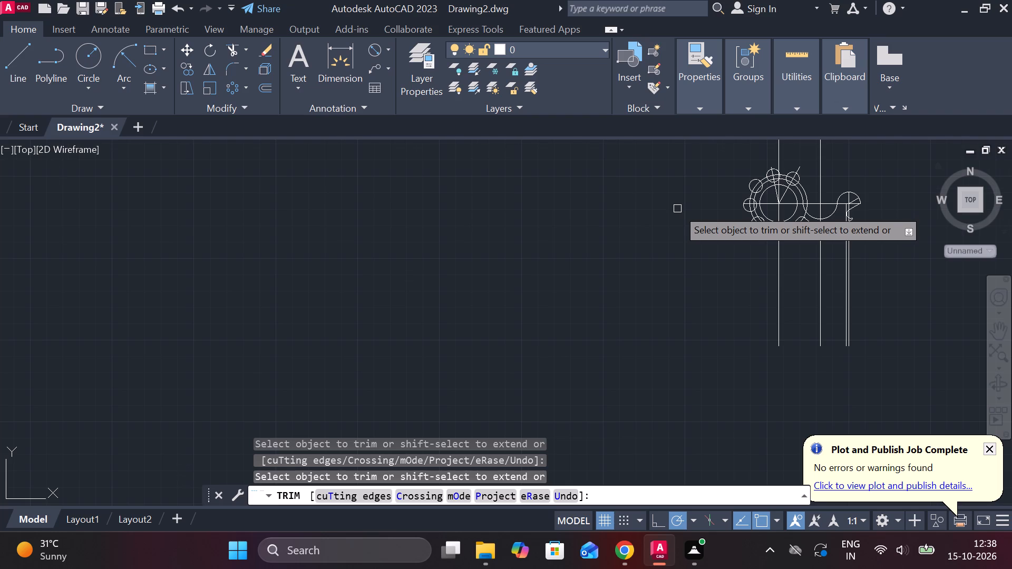
Trim the upper-left small circle outside the large outer circle and along its upper stretch between the outer and middle circles.
{"action": "scroll", "coordinate": [677, 209], "scroll_direction": "down", "scroll_amount": 2}
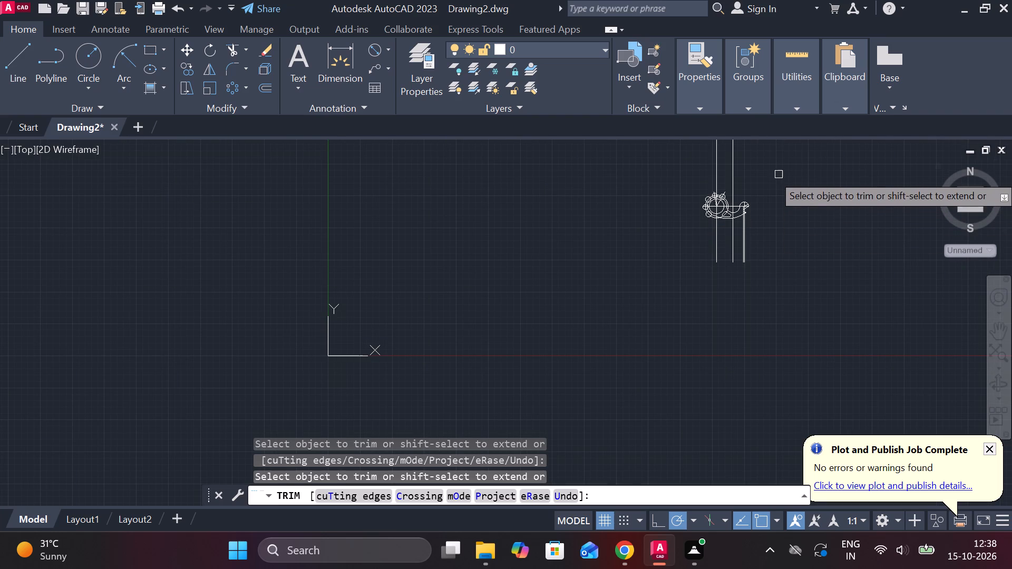
{"action": "scroll", "coordinate": [774, 175], "scroll_direction": "up", "scroll_amount": 2}
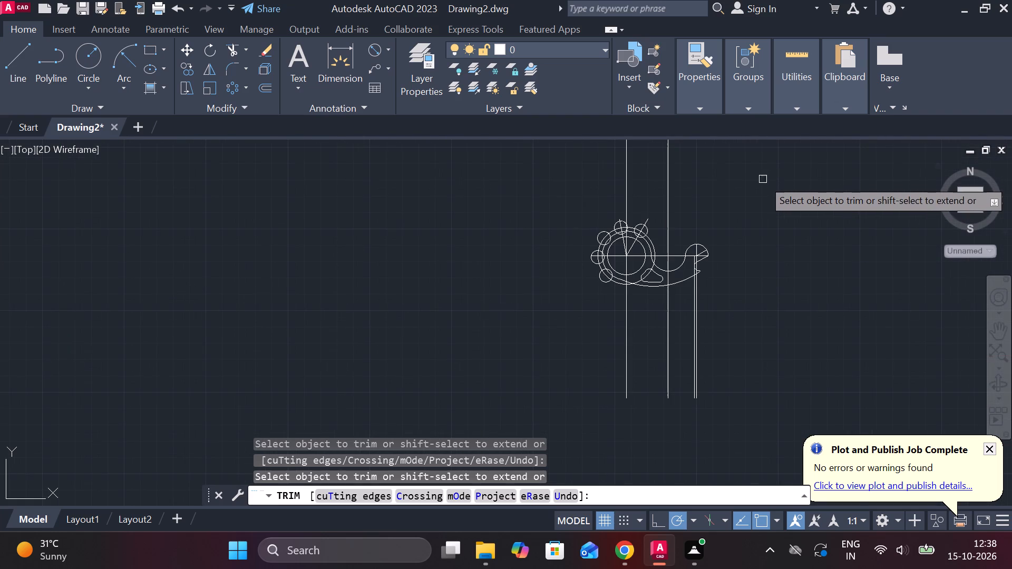
{"action": "scroll", "coordinate": [745, 183], "scroll_direction": "up", "scroll_amount": 2}
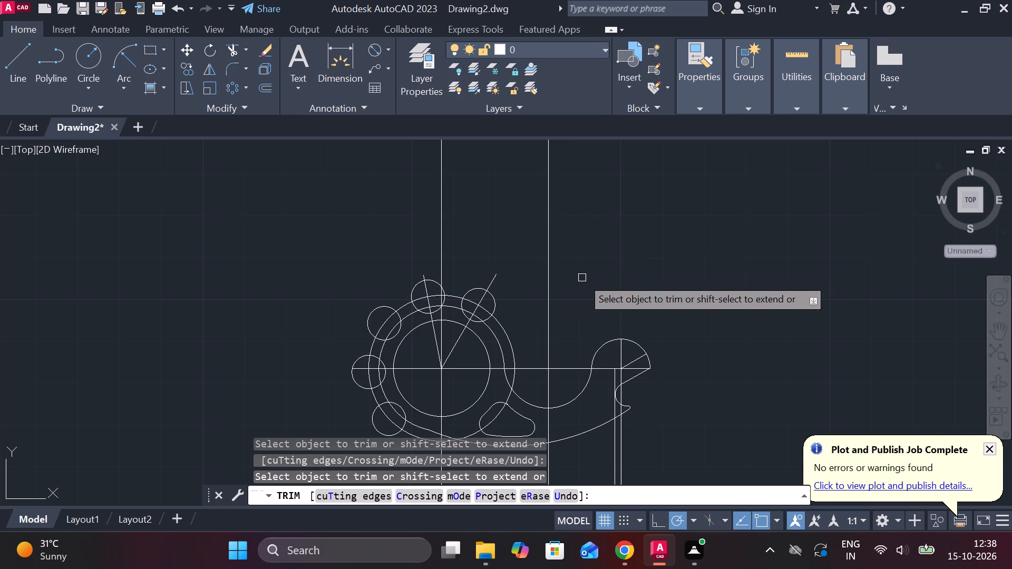
{"action": "left_click", "coordinate": [384, 303]}
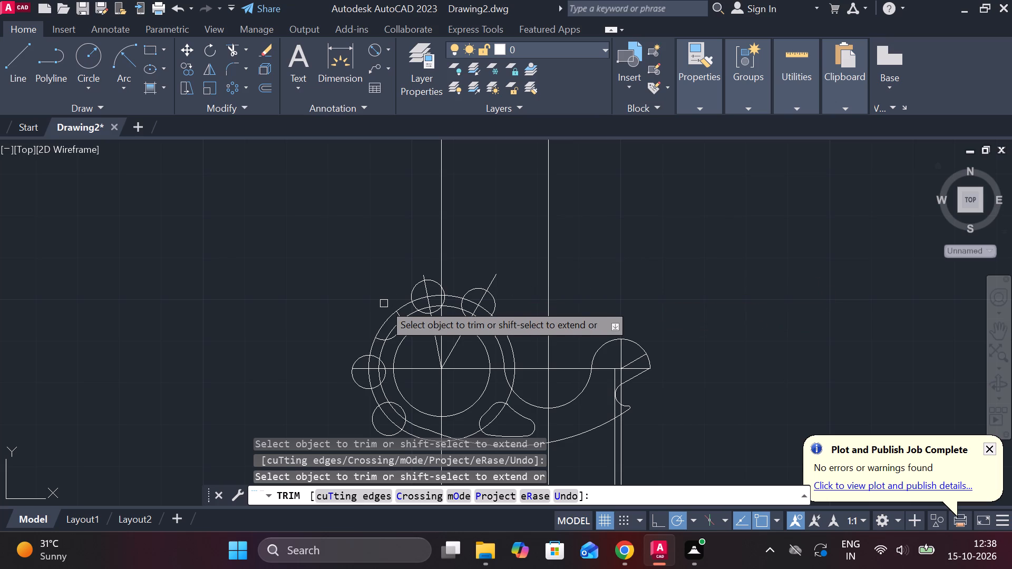
{"action": "scroll", "coordinate": [384, 303], "scroll_direction": "up", "scroll_amount": 3}
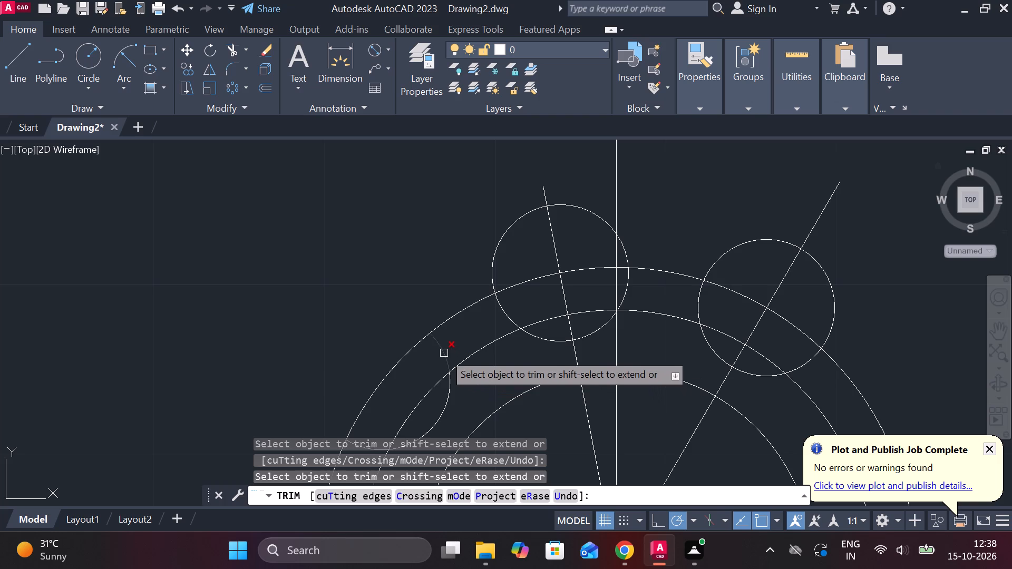
{"action": "left_click", "coordinate": [444, 353]}
Trim both sides of the top small circle between the outer and middle circles, and the middle circle's arc inside it.
{"action": "left_click", "coordinate": [504, 306]}
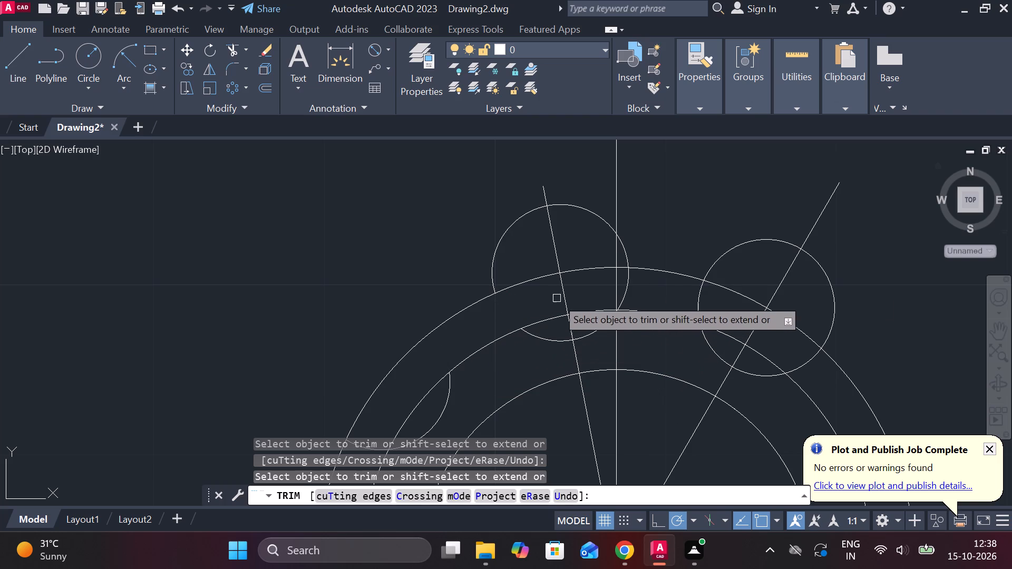
{"action": "left_click", "coordinate": [629, 288]}
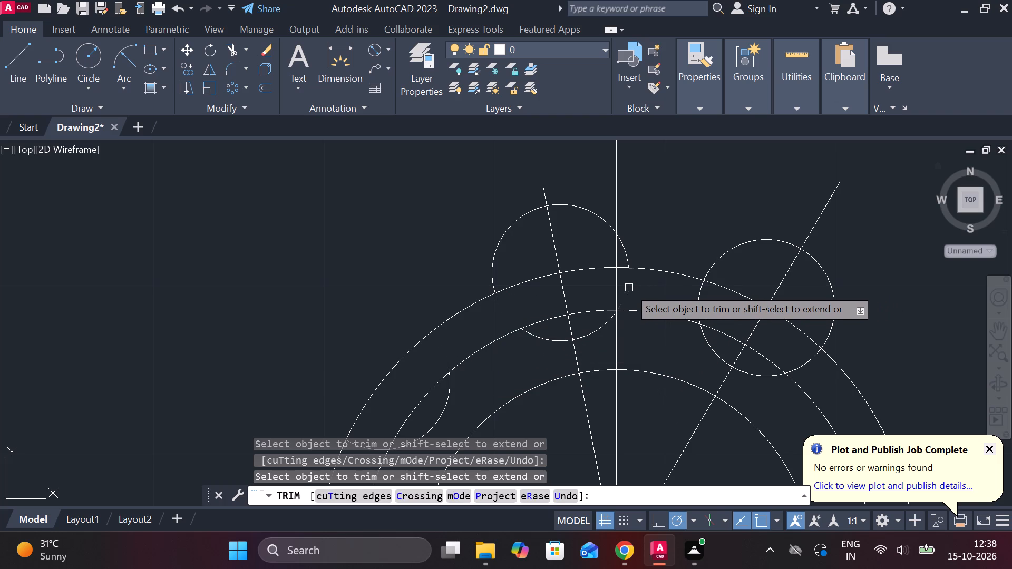
{"action": "left_click", "coordinate": [598, 314]}
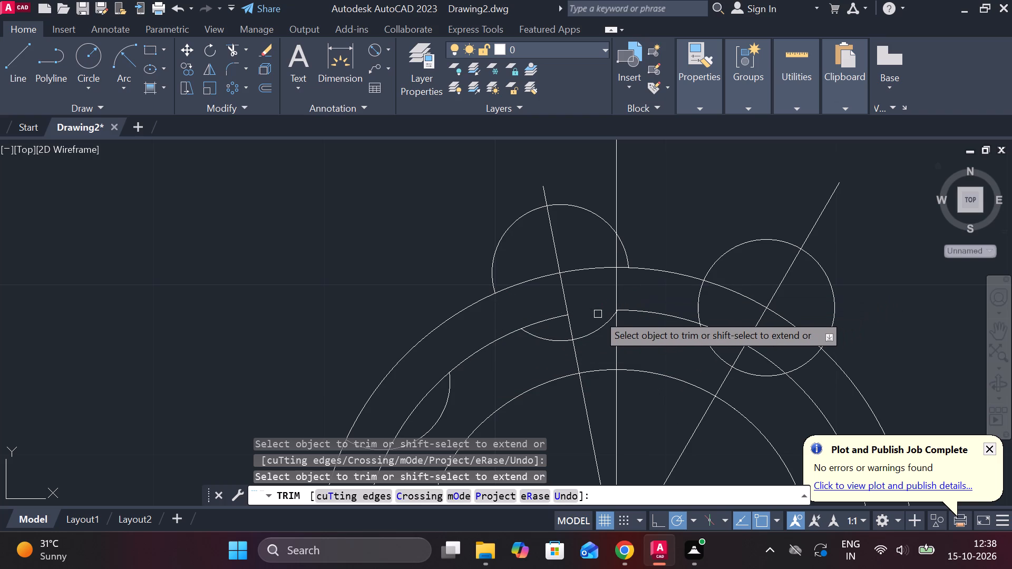
{"action": "left_click", "coordinate": [547, 317]}
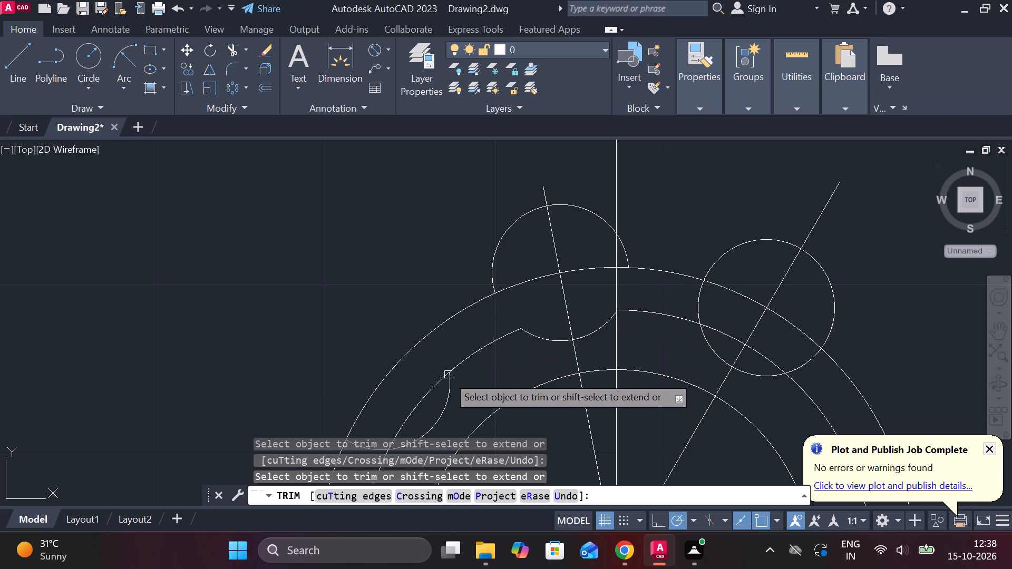
Open the upper-left notch by trimming the middle circle inside the small circle and the small circle's remaining stretch outside the notch.
{"action": "left_click", "coordinate": [429, 393]}
{"action": "scroll", "coordinate": [439, 382], "scroll_direction": "down", "scroll_amount": 2}
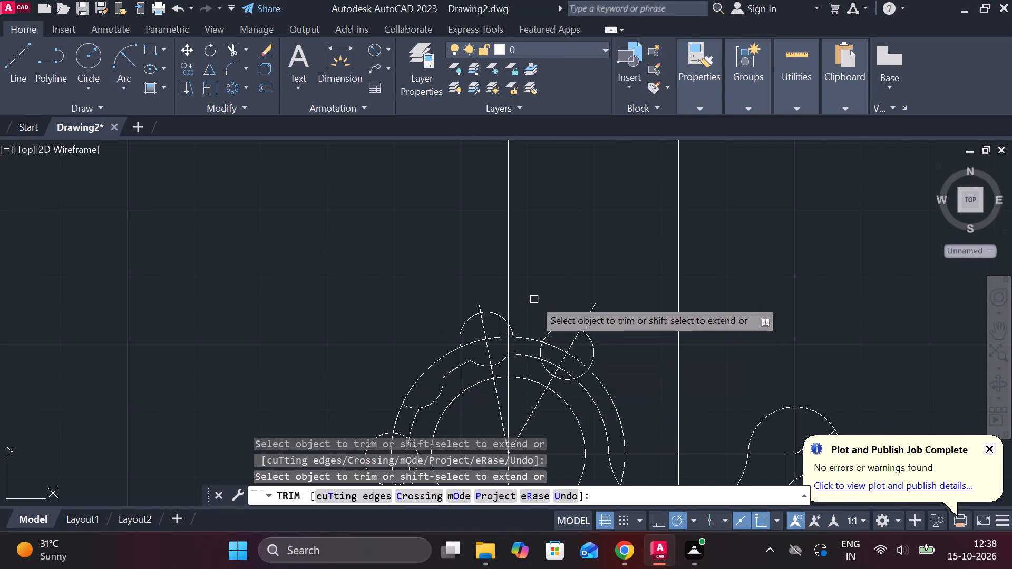
{"action": "scroll", "coordinate": [374, 311], "scroll_direction": "down", "scroll_amount": 1}
{"action": "scroll", "coordinate": [345, 366], "scroll_direction": "up", "scroll_amount": 2}
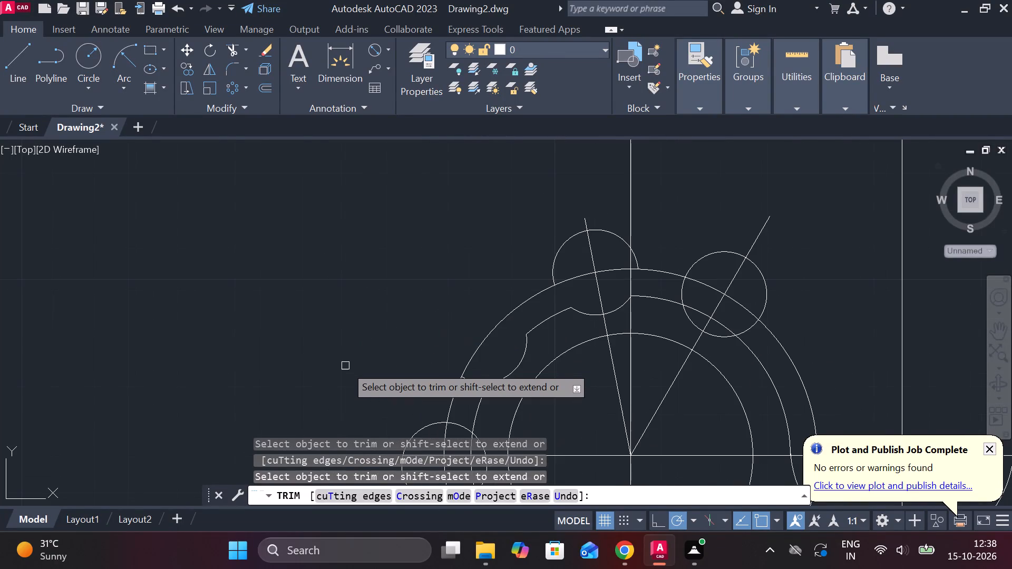
{"action": "left_click", "coordinate": [470, 385]}
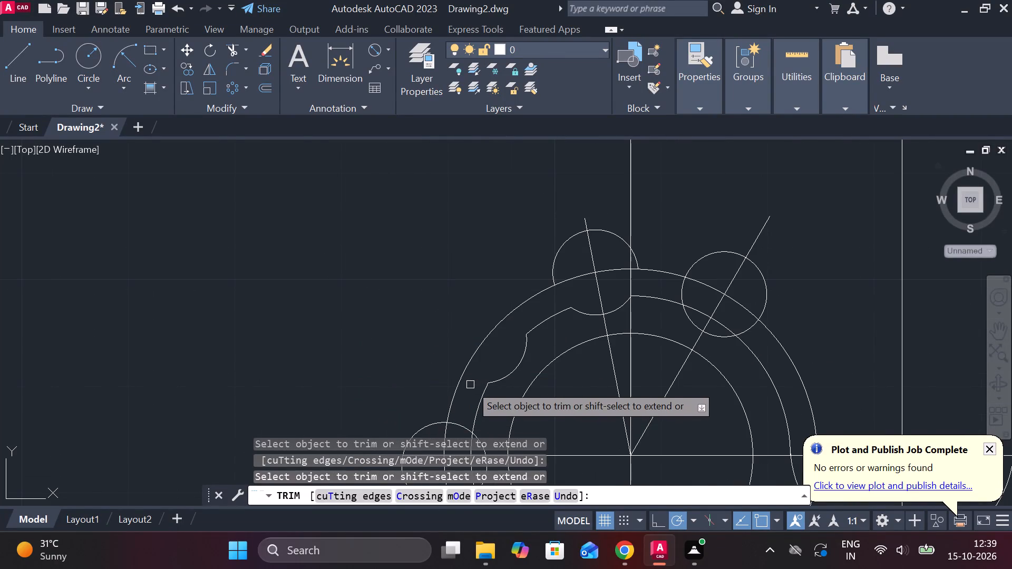
Trim the left small circle to its notch arc inside the middle circle, removing the middle circle's segments across the notch.
{"action": "scroll", "coordinate": [470, 385], "scroll_direction": "down", "scroll_amount": 2}
{"action": "scroll", "coordinate": [617, 433], "scroll_direction": "down", "scroll_amount": 1}
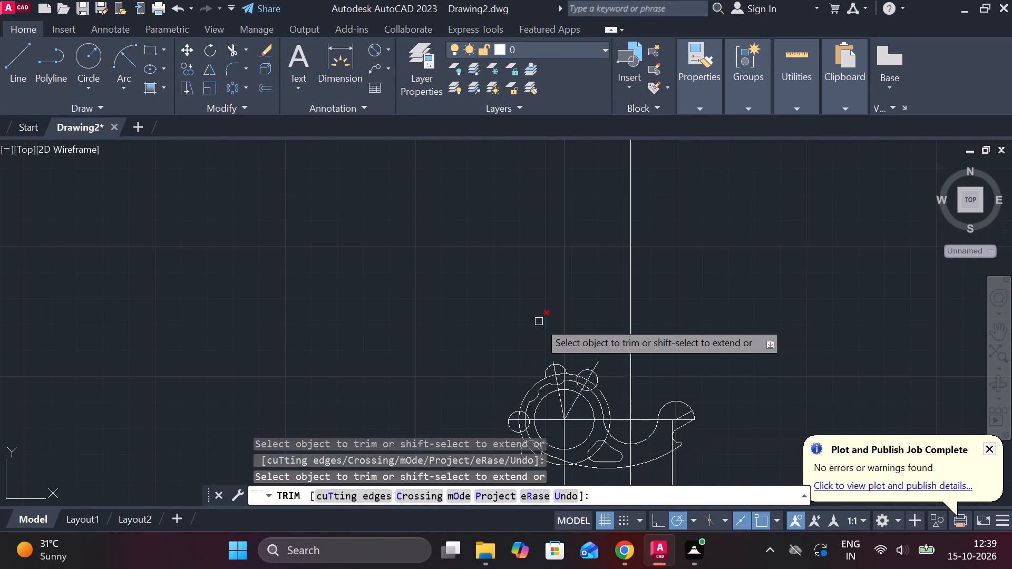
{"action": "scroll", "coordinate": [531, 308], "scroll_direction": "down", "scroll_amount": 2}
{"action": "scroll", "coordinate": [538, 372], "scroll_direction": "up", "scroll_amount": 4}
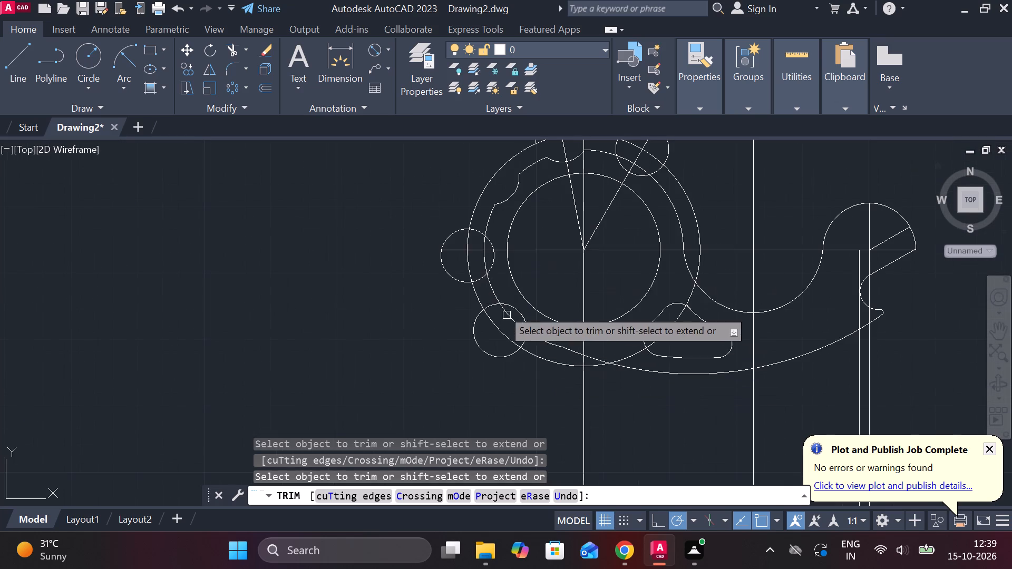
{"action": "left_click", "coordinate": [454, 230]}
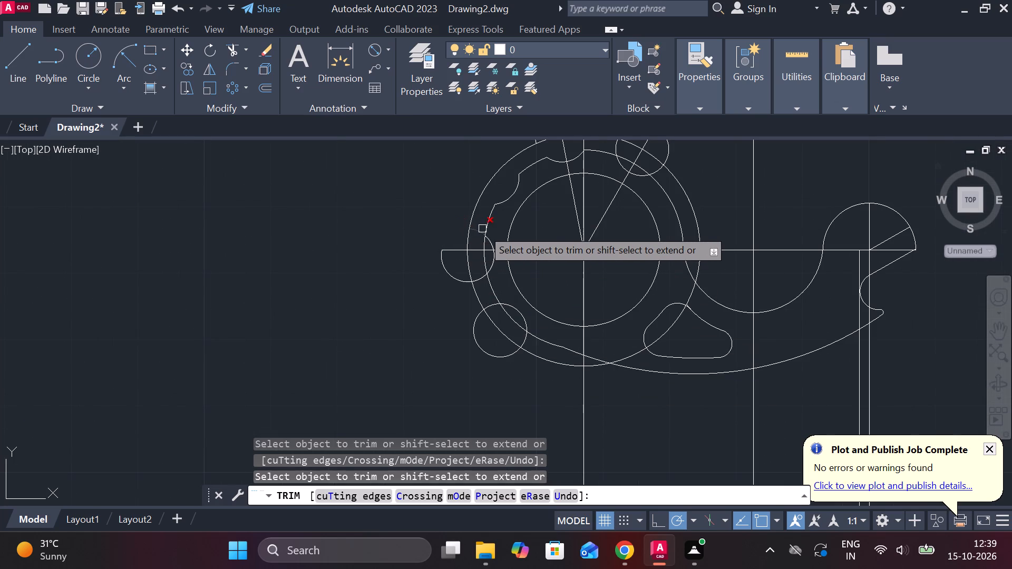
{"action": "left_click", "coordinate": [476, 230]}
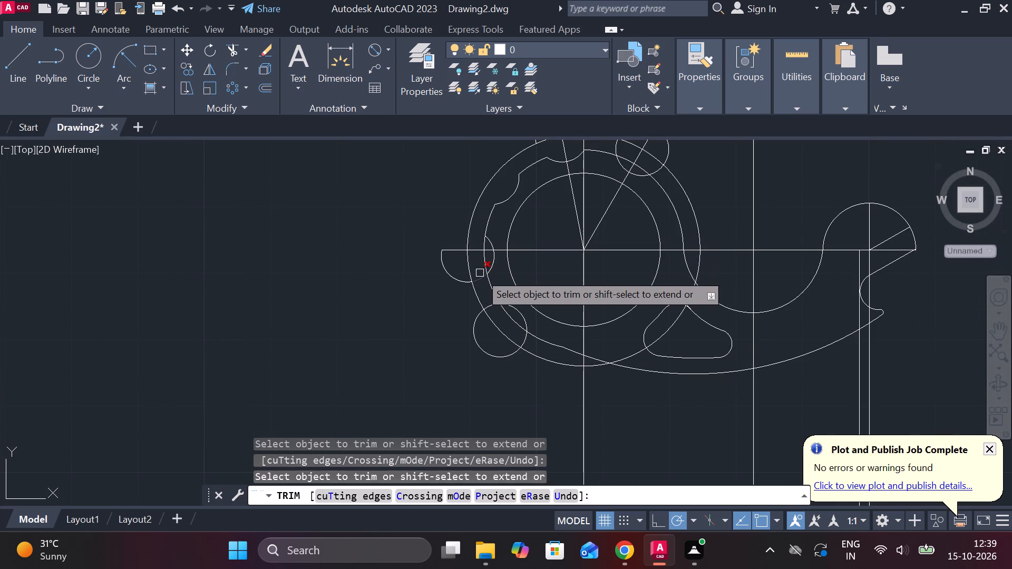
{"action": "left_click", "coordinate": [480, 273]}
{"action": "left_click", "coordinate": [481, 266]}
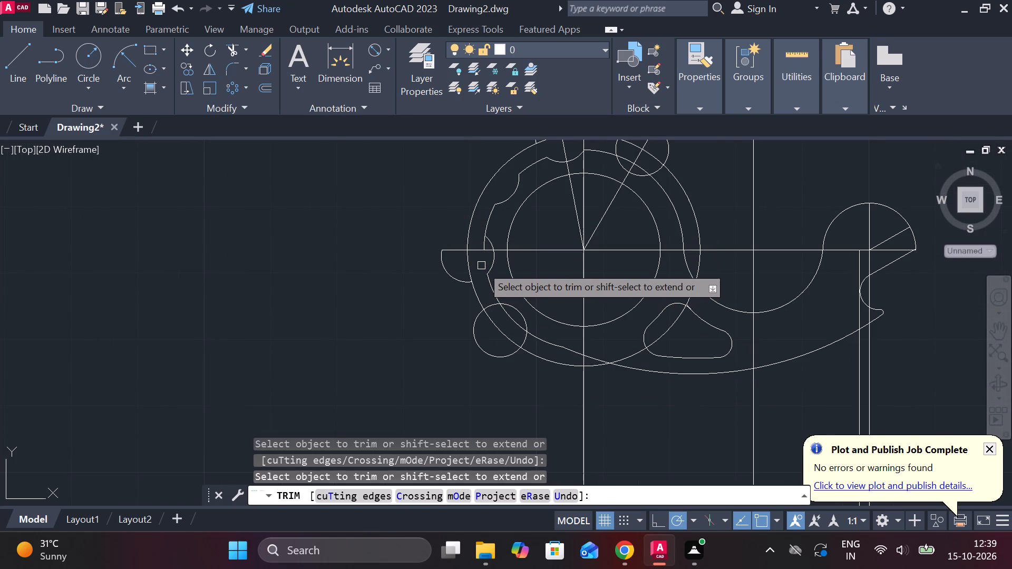
{"action": "scroll", "coordinate": [481, 266], "scroll_direction": "up", "scroll_amount": 2}
{"action": "left_click", "coordinate": [488, 209]}
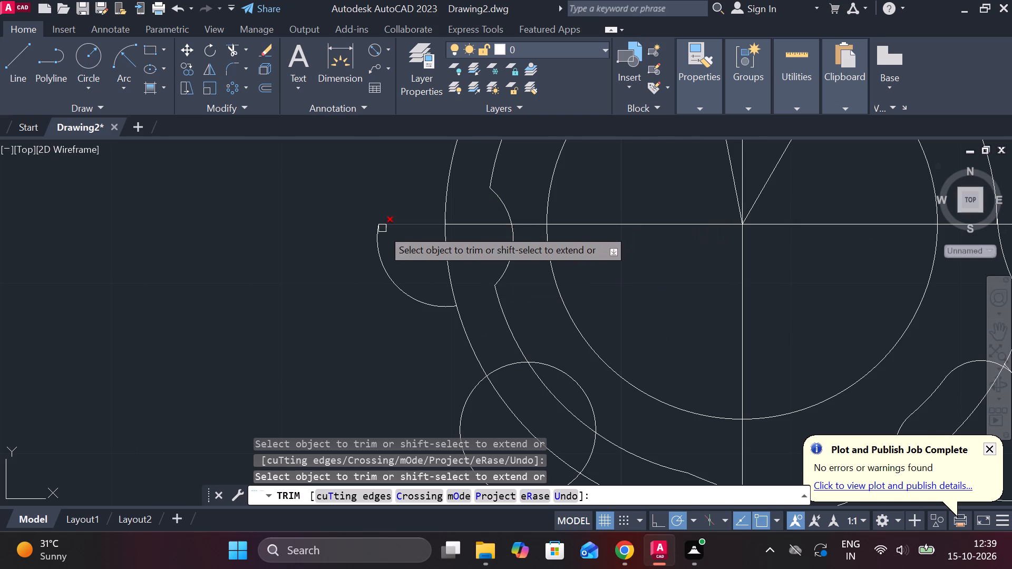
{"action": "left_click", "coordinate": [385, 268]}
Trim the lower-left small circle to its notch arc inside the middle circle, removing the middle circle's segment across the notch.
{"action": "scroll", "coordinate": [406, 286], "scroll_direction": "down", "scroll_amount": 2}
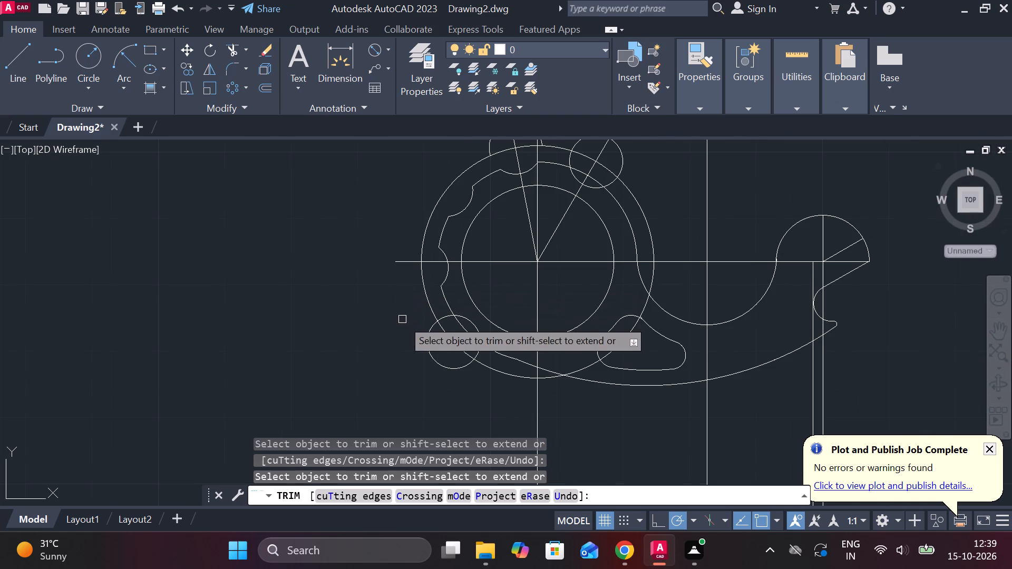
{"action": "left_click", "coordinate": [431, 340]}
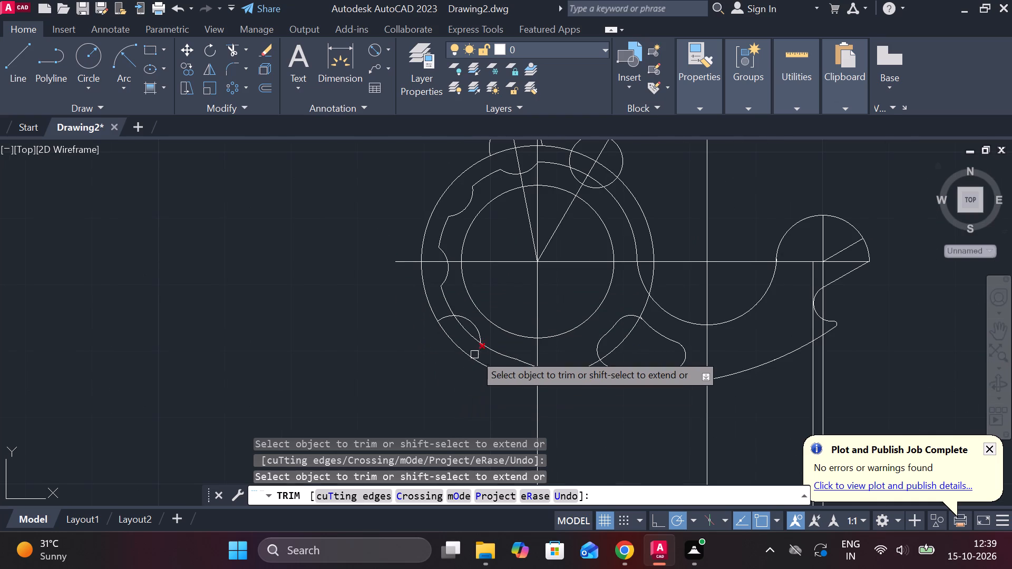
{"action": "scroll", "coordinate": [474, 351], "scroll_direction": "up", "scroll_amount": 3}
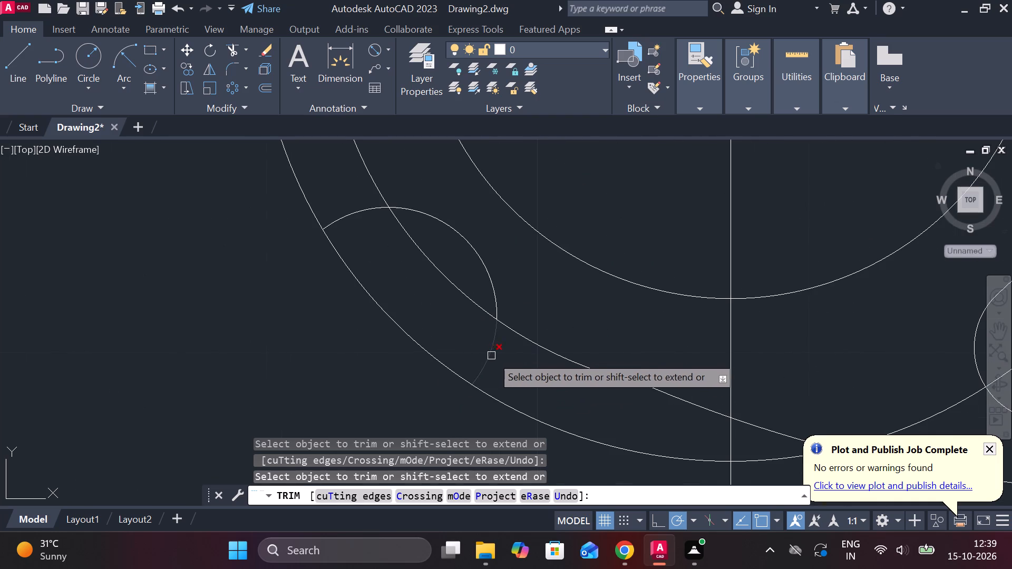
{"action": "left_click", "coordinate": [482, 354]}
{"action": "double_click", "coordinate": [491, 358]}
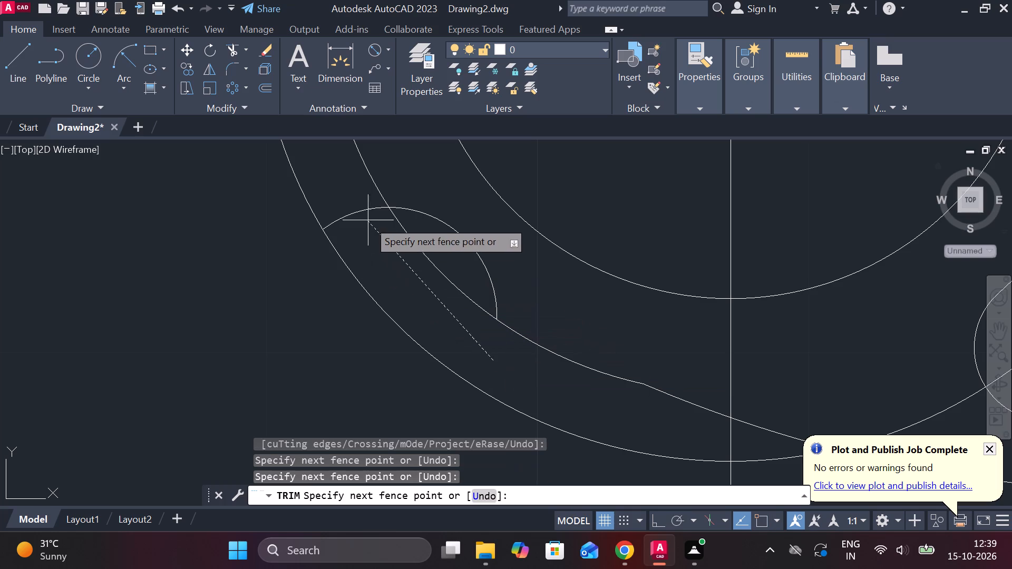
{"action": "left_click", "coordinate": [342, 203]}
{"action": "left_click", "coordinate": [437, 269]}
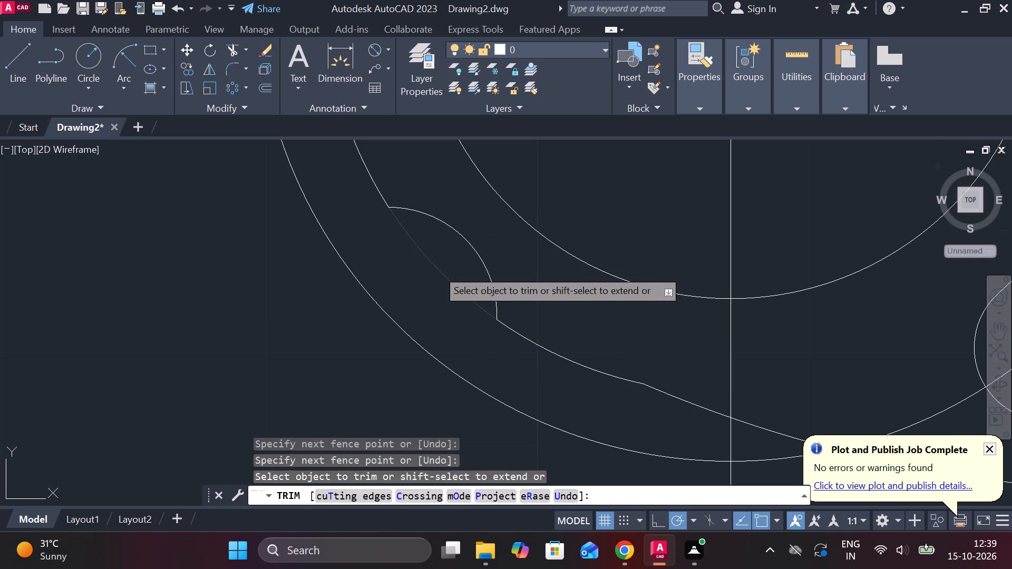
Trim away the top small circle's remaining arcs outside the large outer circle.
{"action": "scroll", "coordinate": [439, 266], "scroll_direction": "down", "scroll_amount": 3}
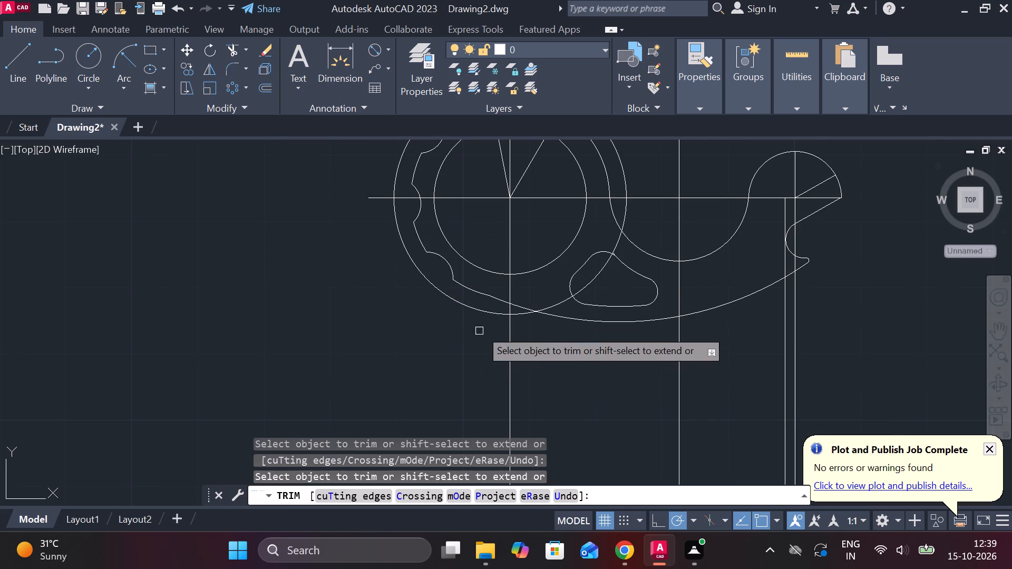
{"action": "scroll", "coordinate": [541, 289], "scroll_direction": "up", "scroll_amount": 3}
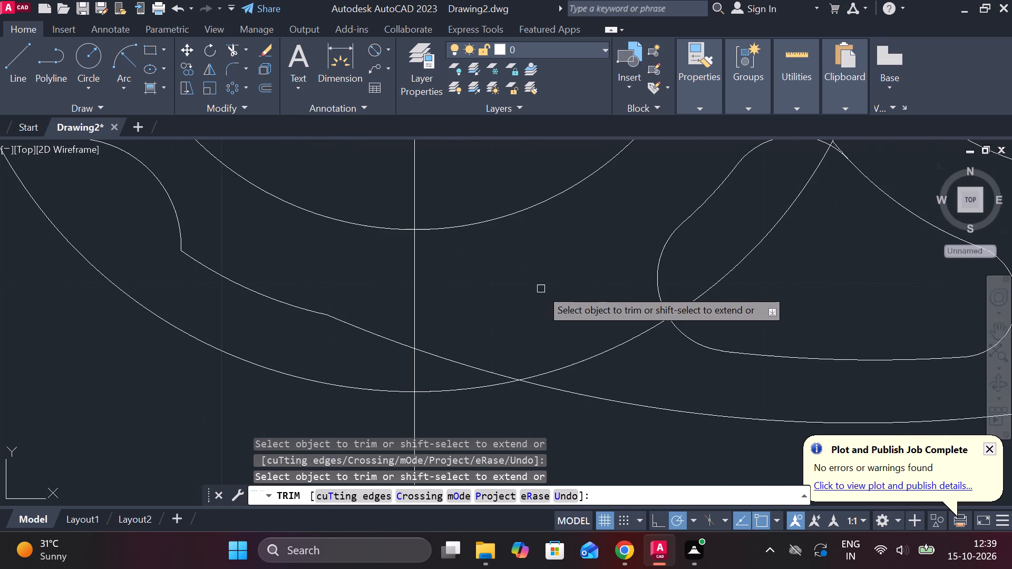
{"action": "scroll", "coordinate": [333, 284], "scroll_direction": "up", "scroll_amount": 2}
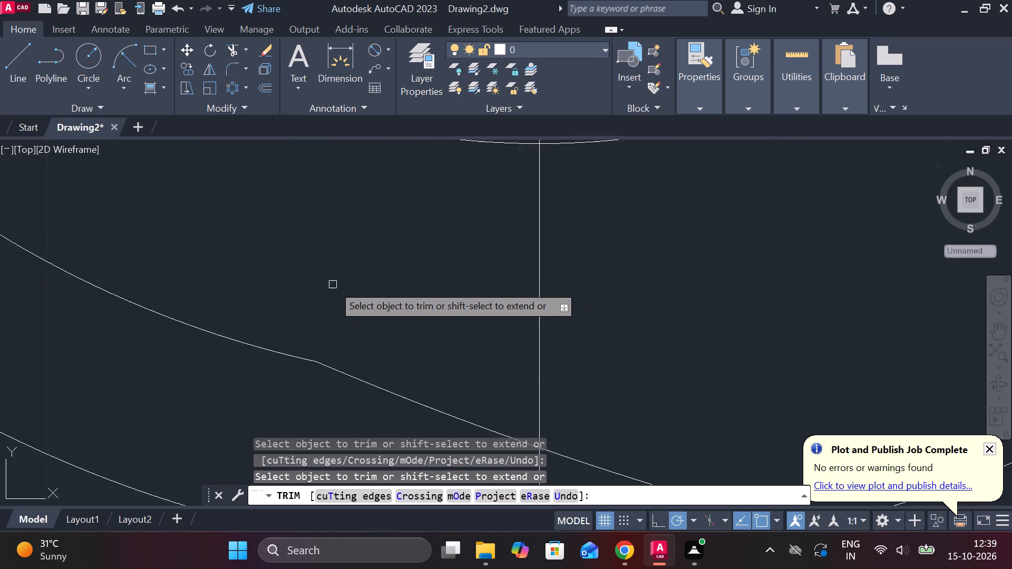
{"action": "scroll", "coordinate": [333, 284], "scroll_direction": "up", "scroll_amount": 2}
{"action": "scroll", "coordinate": [333, 286], "scroll_direction": "down", "scroll_amount": 8}
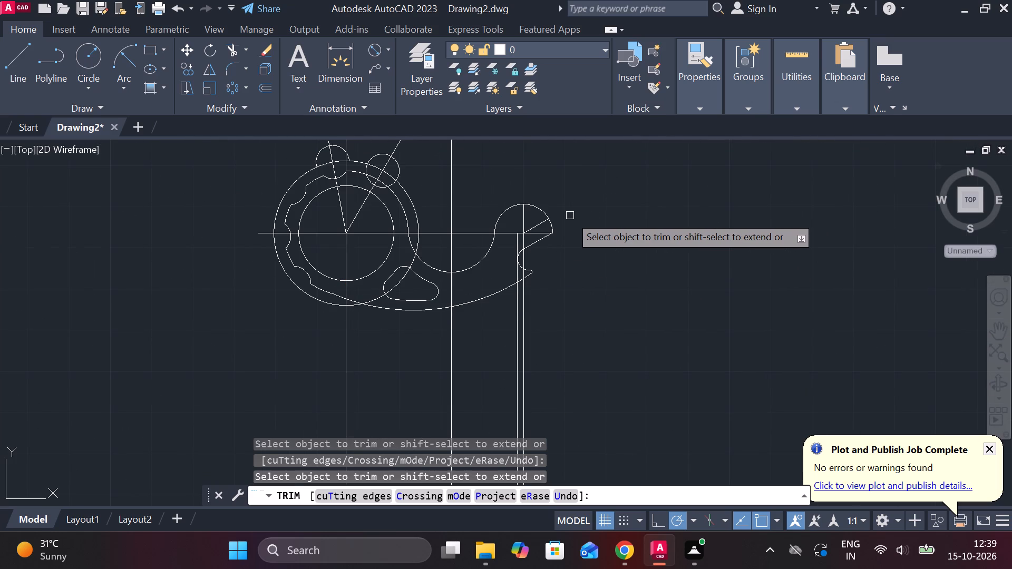
{"action": "scroll", "coordinate": [452, 139], "scroll_direction": "down", "scroll_amount": 1}
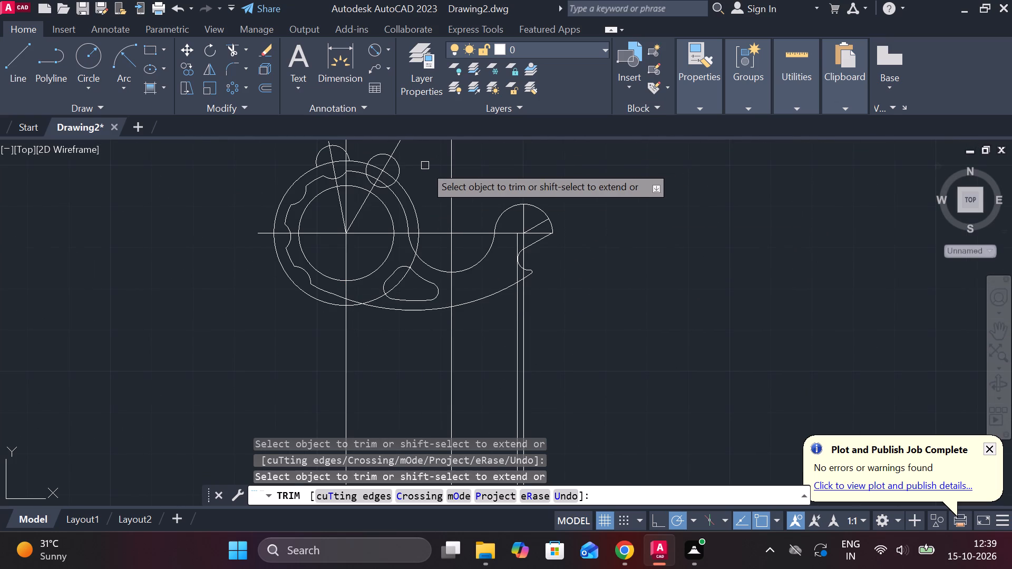
{"action": "scroll", "coordinate": [341, 142], "scroll_direction": "up", "scroll_amount": 2}
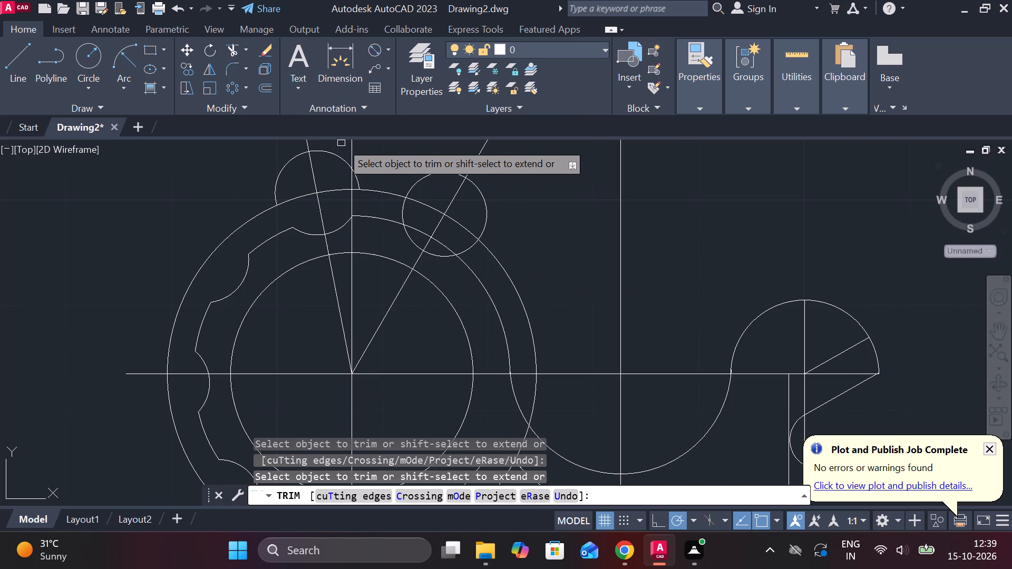
{"action": "left_click", "coordinate": [336, 155]}
{"action": "scroll", "coordinate": [377, 172], "scroll_direction": "up", "scroll_amount": 1}
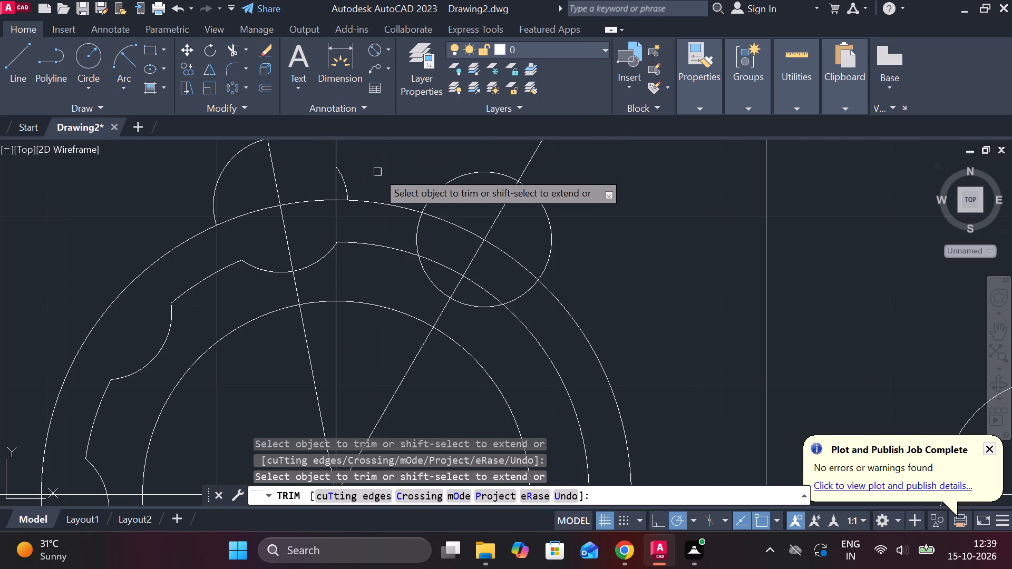
{"action": "left_click", "coordinate": [348, 180]}
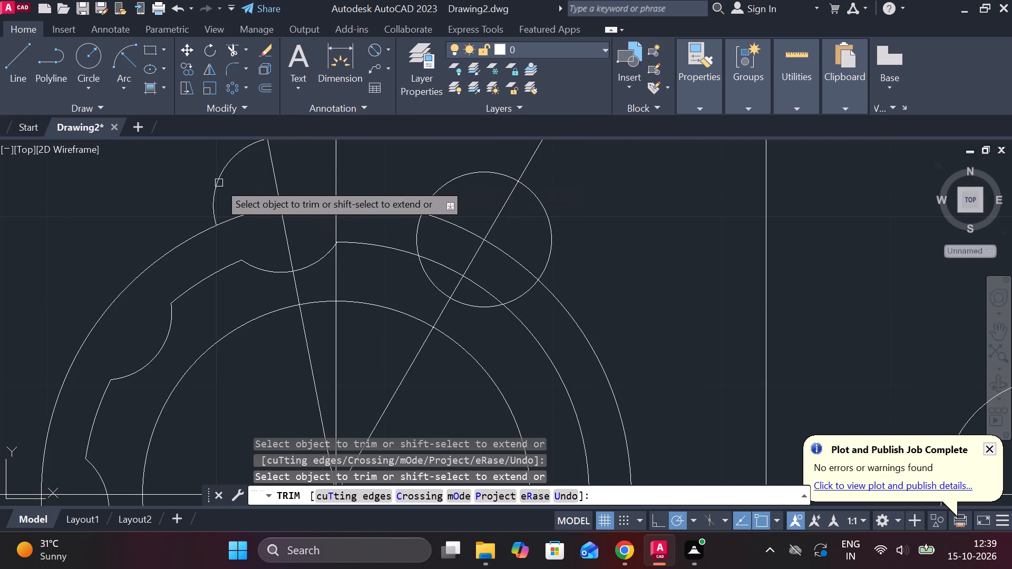
{"action": "left_click", "coordinate": [216, 183]}
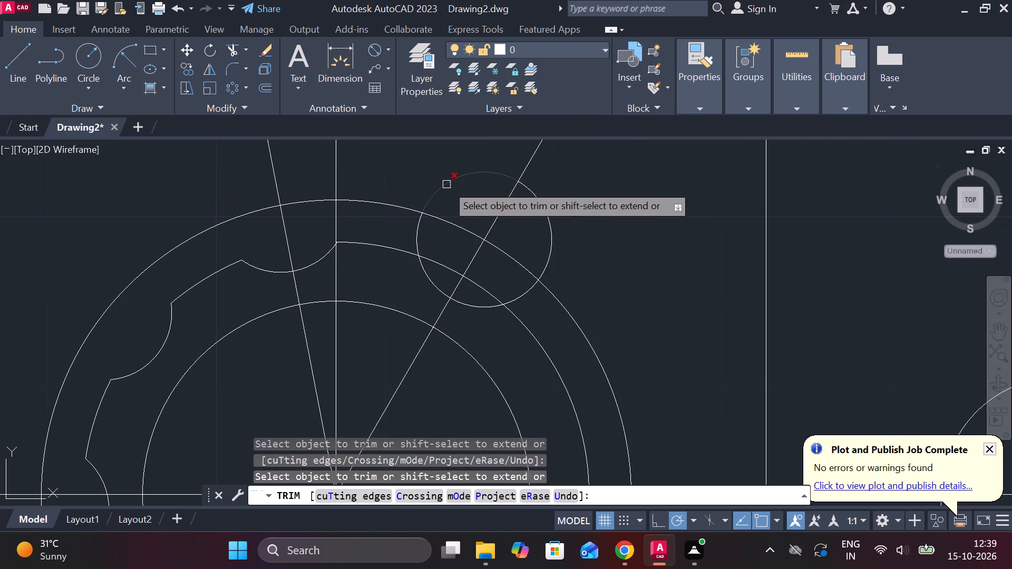
Trim the upper-right small circle to its notch arc inside the middle circle, removing the middle circle's segments across the notch.
{"action": "left_click", "coordinate": [446, 184]}
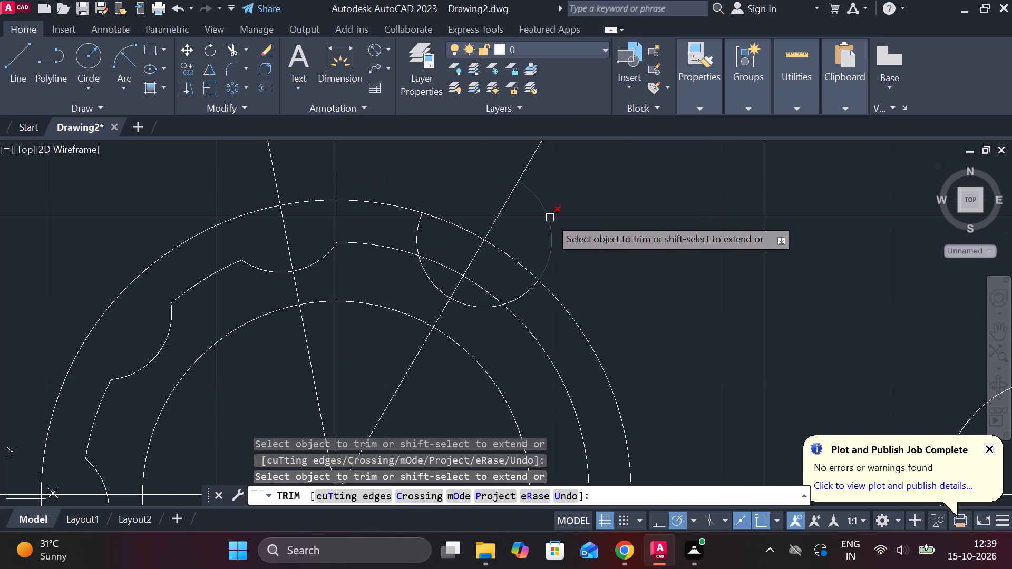
{"action": "left_click", "coordinate": [550, 218]}
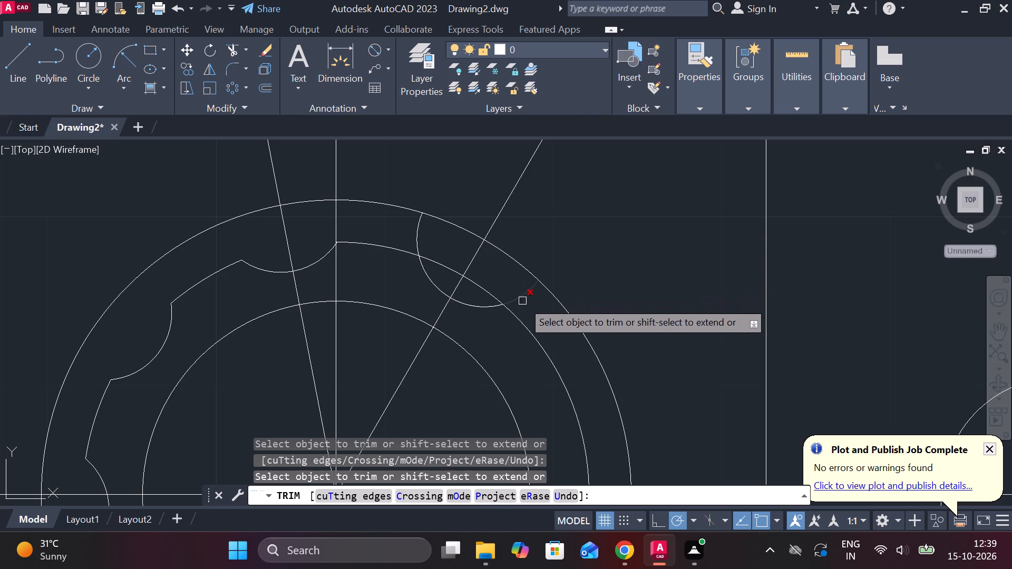
{"action": "left_click", "coordinate": [522, 297]}
{"action": "left_click", "coordinate": [419, 234]}
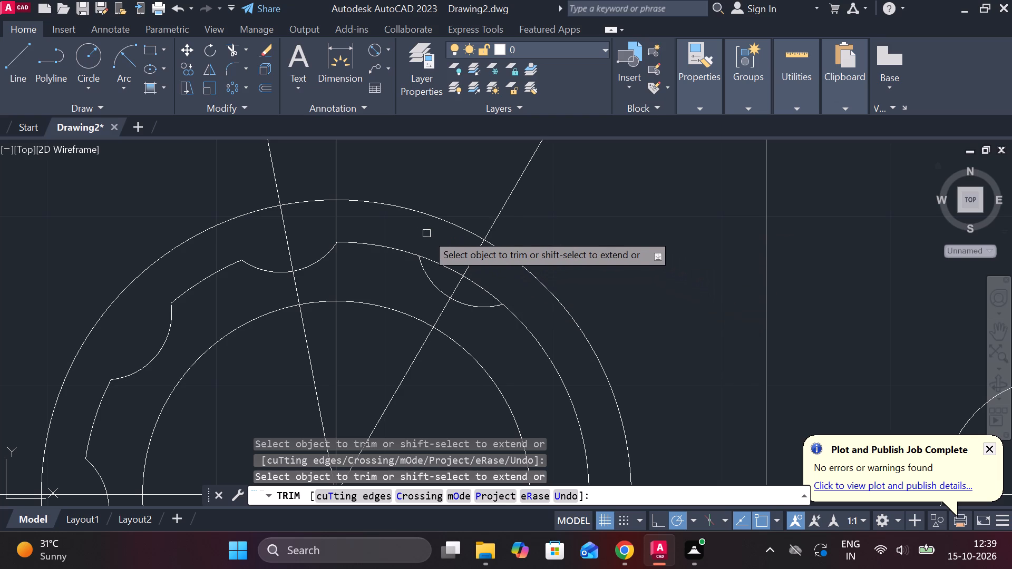
{"action": "left_click", "coordinate": [446, 269]}
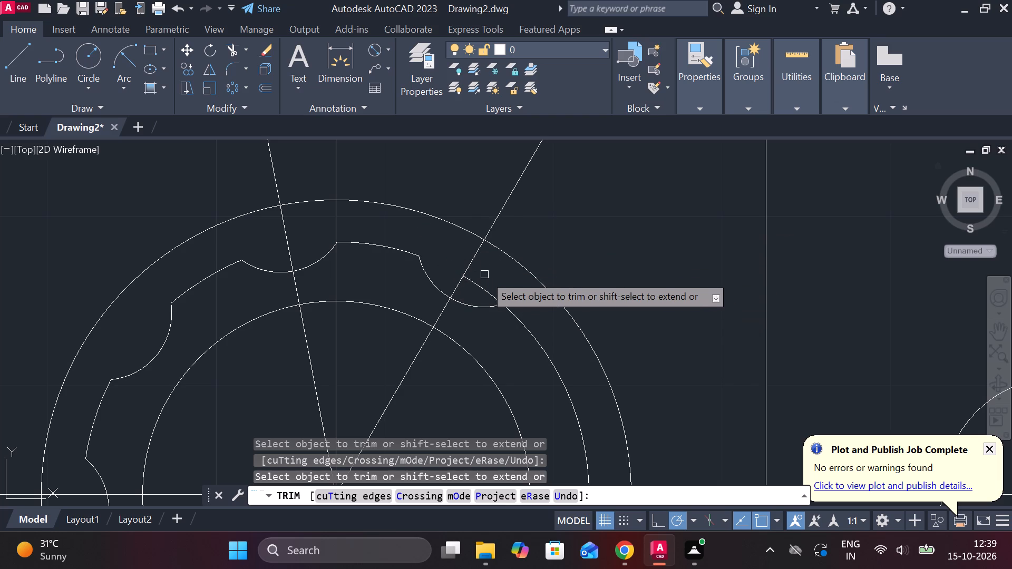
{"action": "left_click", "coordinate": [481, 284]}
Trim the large circle's vertical centre line and the two angled lines back to the outer circle at the top.
{"action": "scroll", "coordinate": [518, 274], "scroll_direction": "down", "scroll_amount": 3}
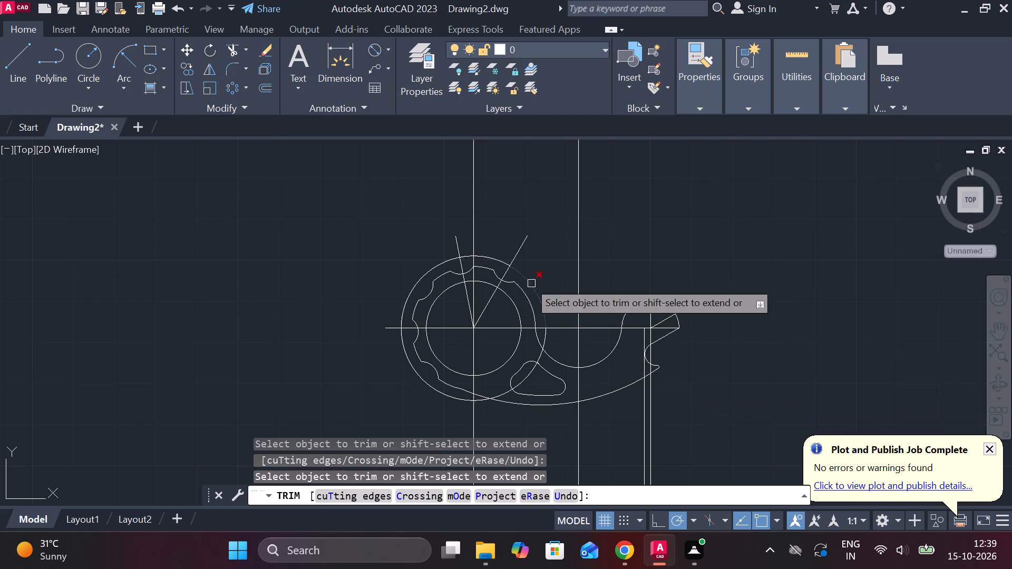
{"action": "left_click", "coordinate": [472, 203]}
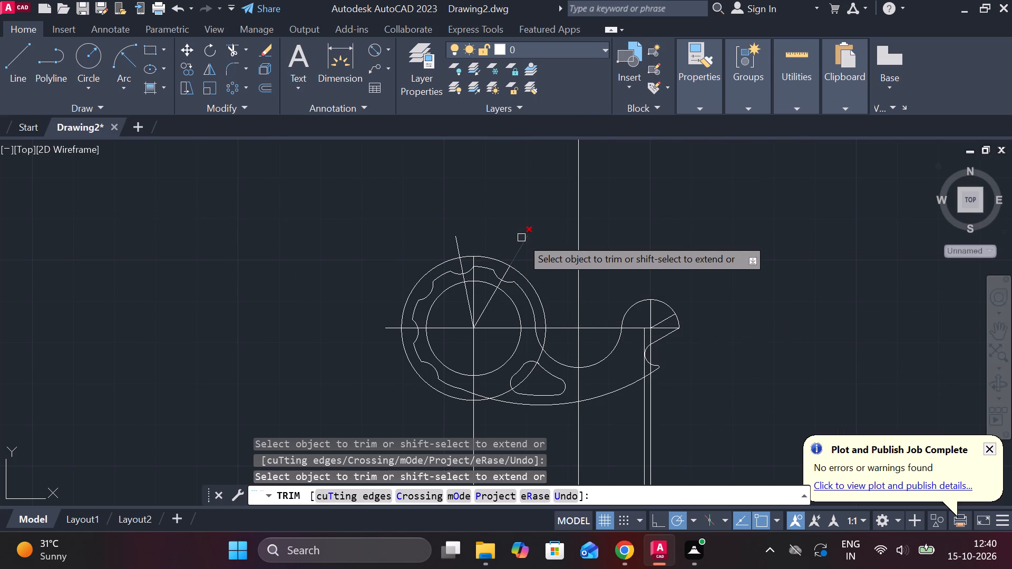
{"action": "left_click", "coordinate": [521, 238]}
{"action": "left_click", "coordinate": [456, 240]}
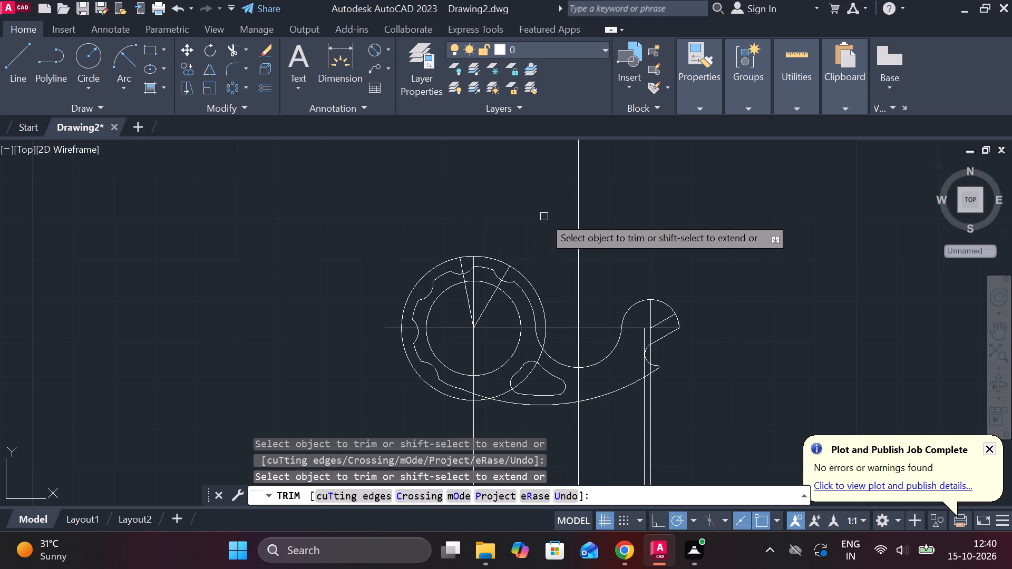
Trim the middle vertical line above the horizontal centre line, and all the vertical lines below the part's lower outline.
{"action": "left_click", "coordinate": [576, 215]}
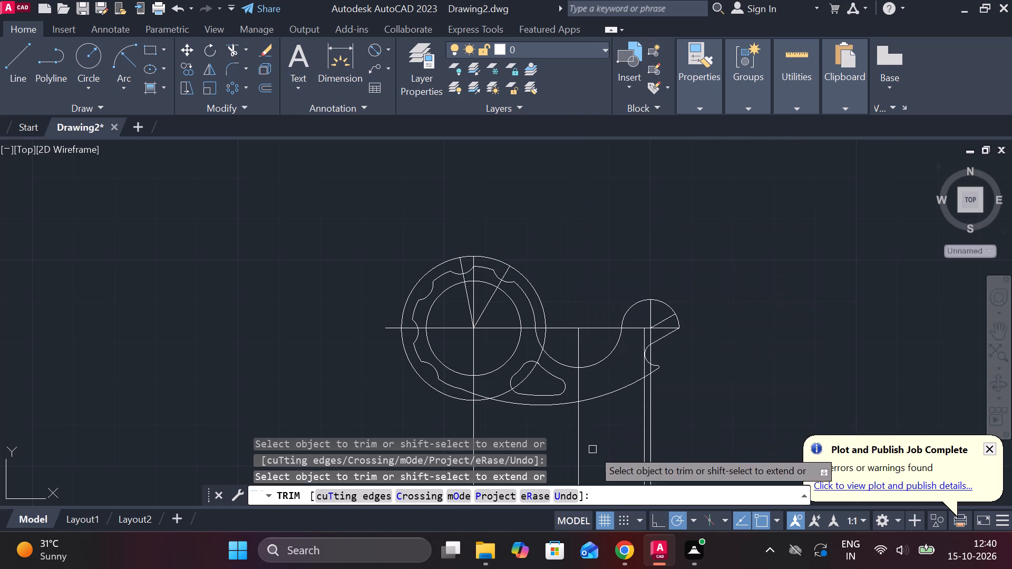
{"action": "left_click", "coordinate": [577, 454]}
{"action": "left_click", "coordinate": [469, 418]}
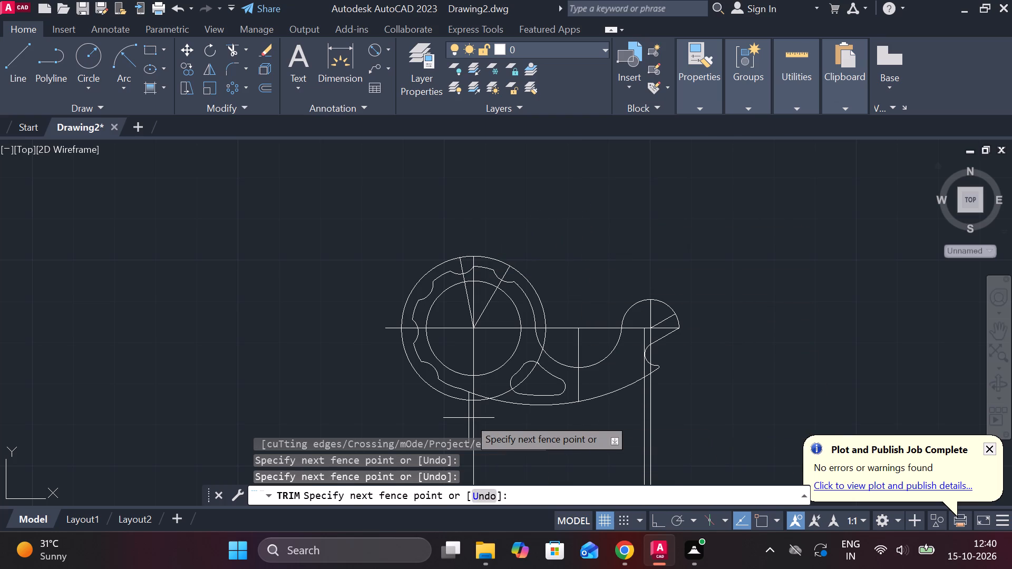
{"action": "left_click", "coordinate": [478, 420]}
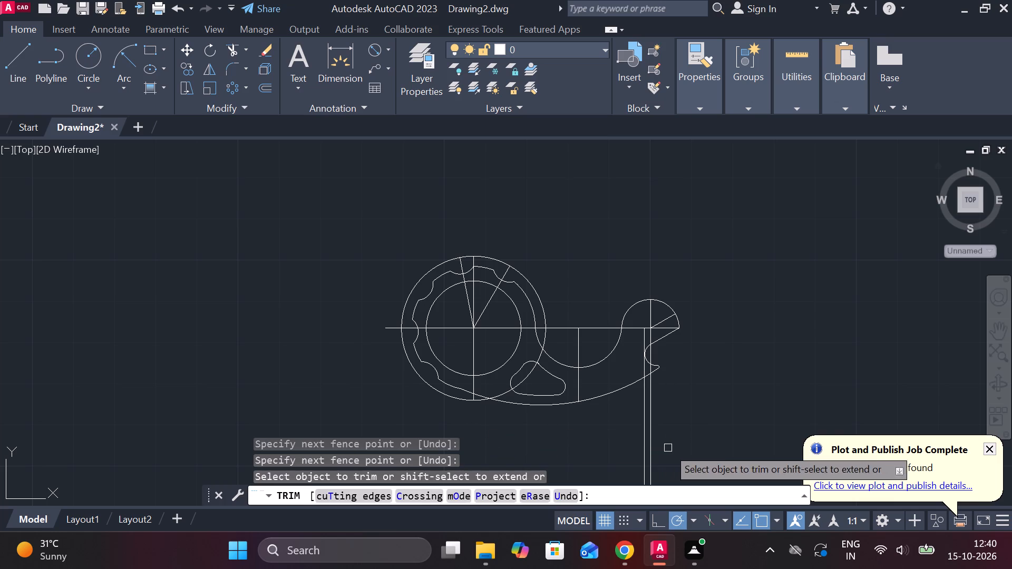
{"action": "left_click", "coordinate": [652, 446]}
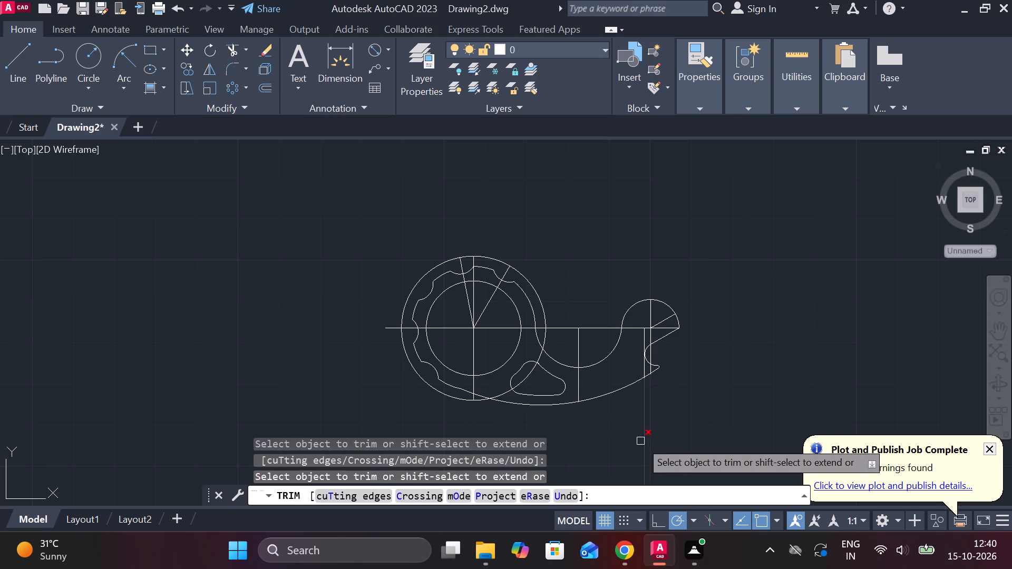
{"action": "left_click", "coordinate": [640, 441]}
{"action": "double_click", "coordinate": [648, 437]}
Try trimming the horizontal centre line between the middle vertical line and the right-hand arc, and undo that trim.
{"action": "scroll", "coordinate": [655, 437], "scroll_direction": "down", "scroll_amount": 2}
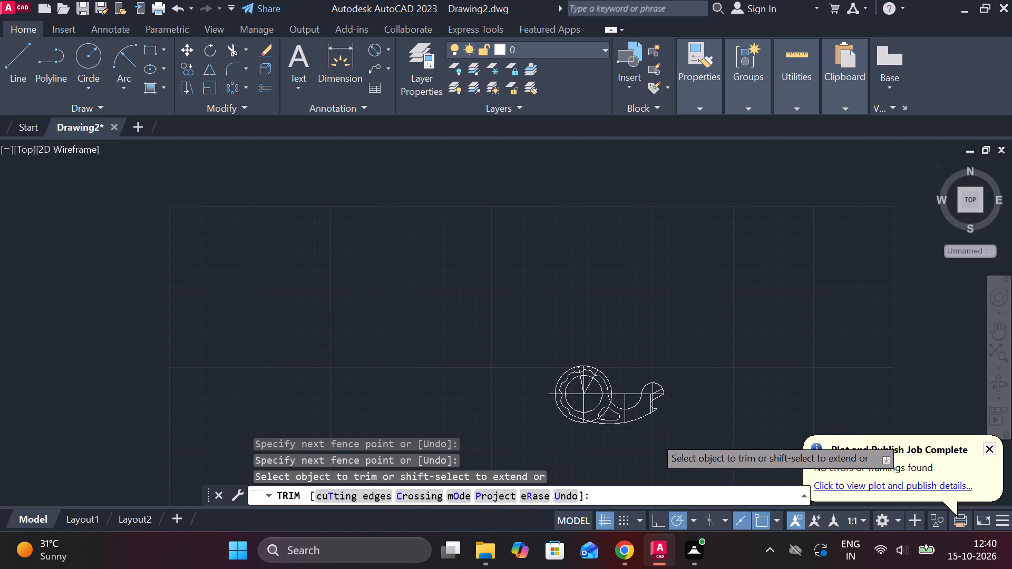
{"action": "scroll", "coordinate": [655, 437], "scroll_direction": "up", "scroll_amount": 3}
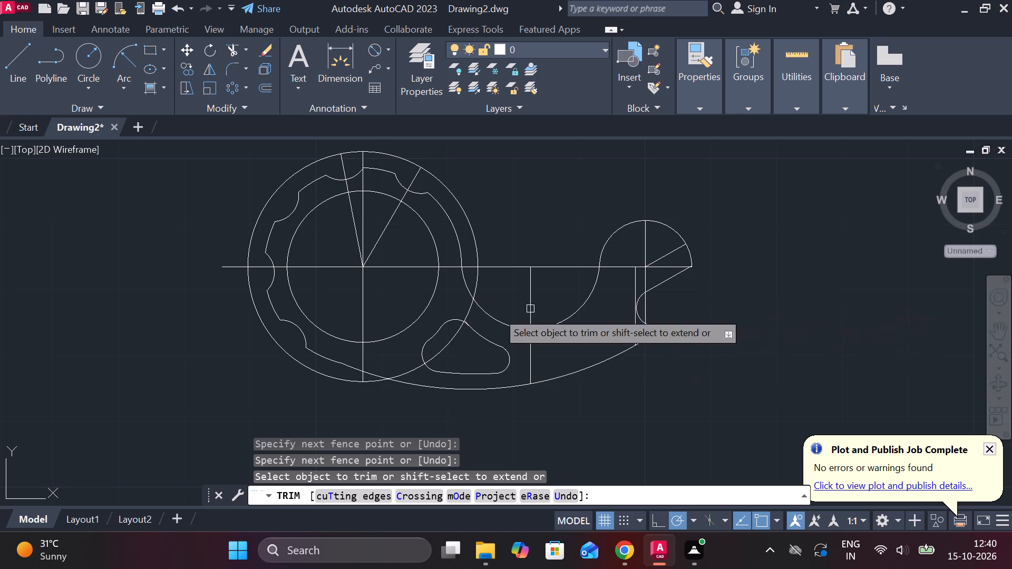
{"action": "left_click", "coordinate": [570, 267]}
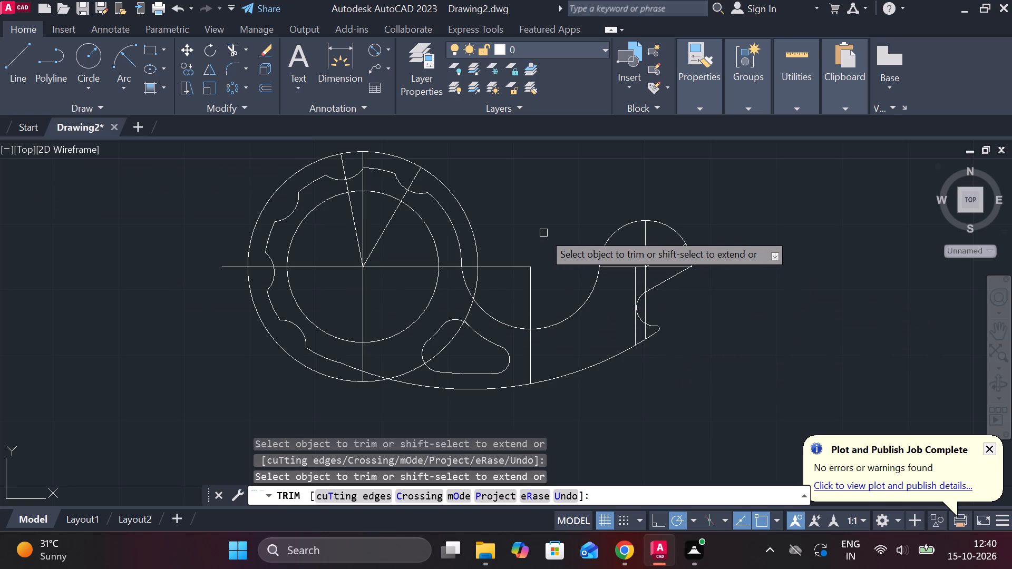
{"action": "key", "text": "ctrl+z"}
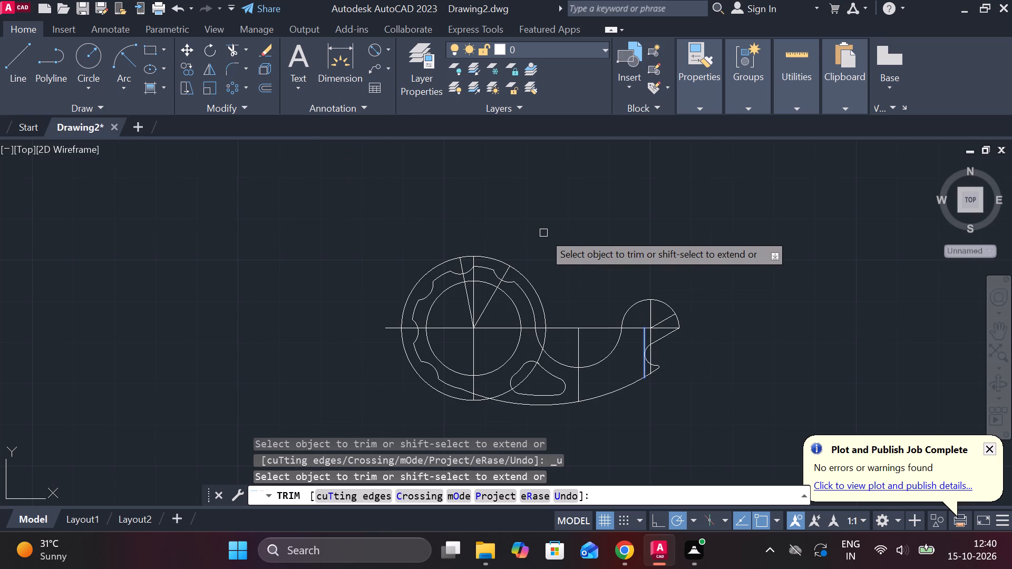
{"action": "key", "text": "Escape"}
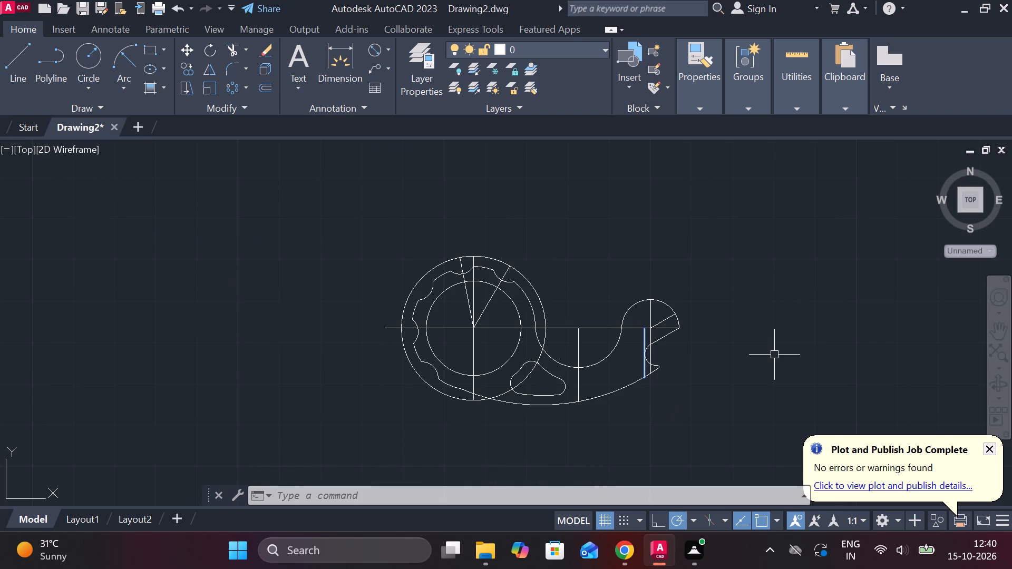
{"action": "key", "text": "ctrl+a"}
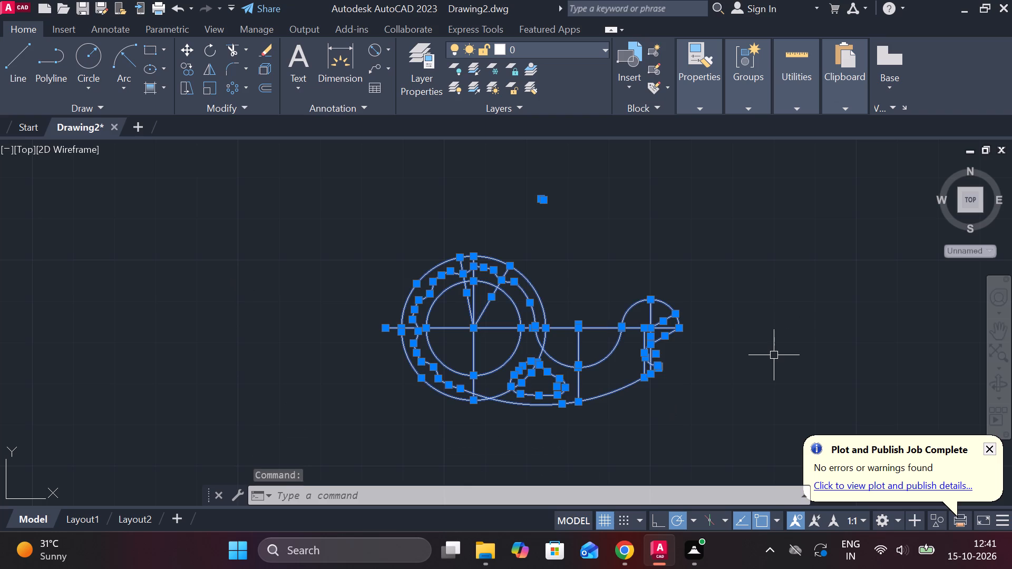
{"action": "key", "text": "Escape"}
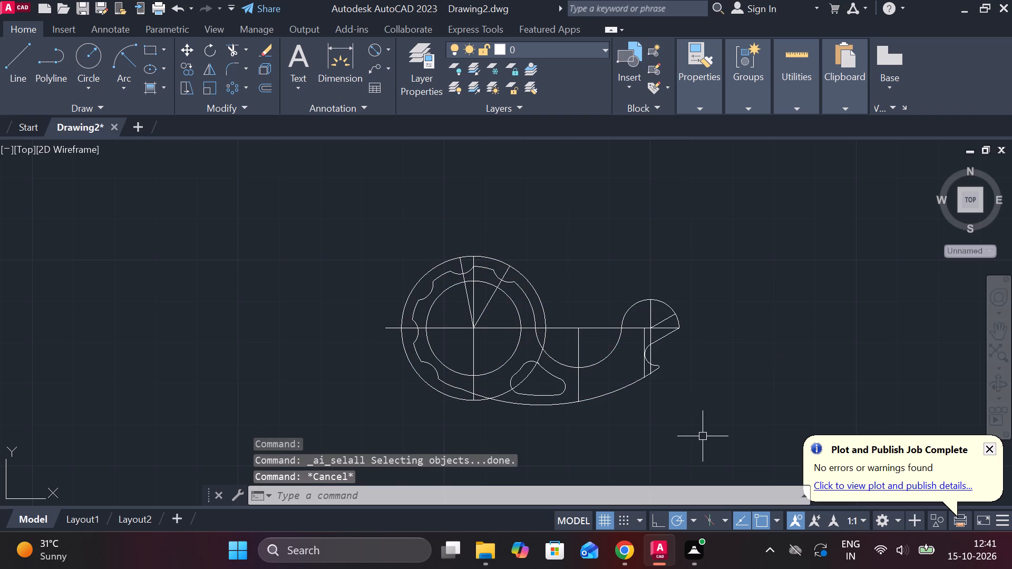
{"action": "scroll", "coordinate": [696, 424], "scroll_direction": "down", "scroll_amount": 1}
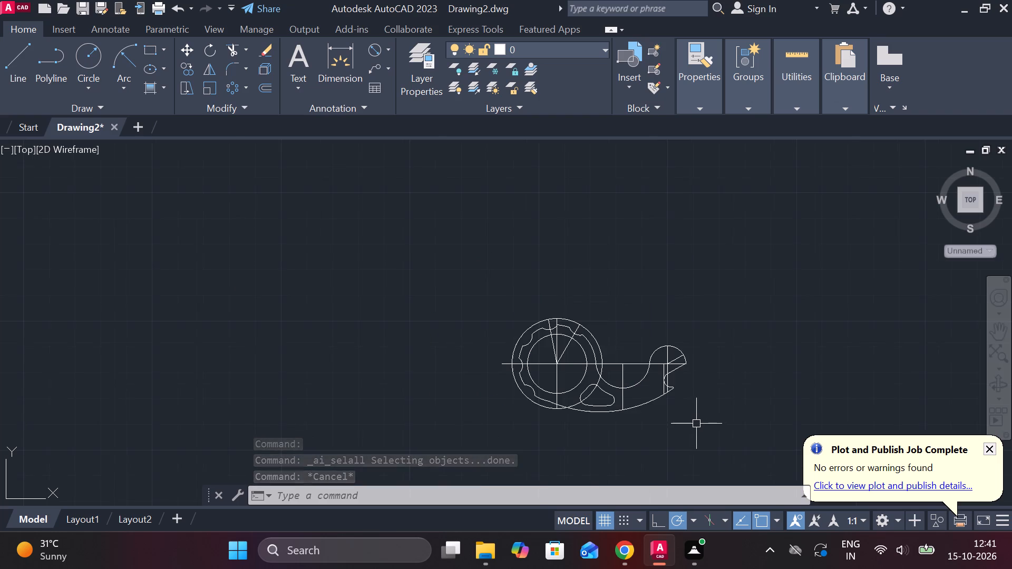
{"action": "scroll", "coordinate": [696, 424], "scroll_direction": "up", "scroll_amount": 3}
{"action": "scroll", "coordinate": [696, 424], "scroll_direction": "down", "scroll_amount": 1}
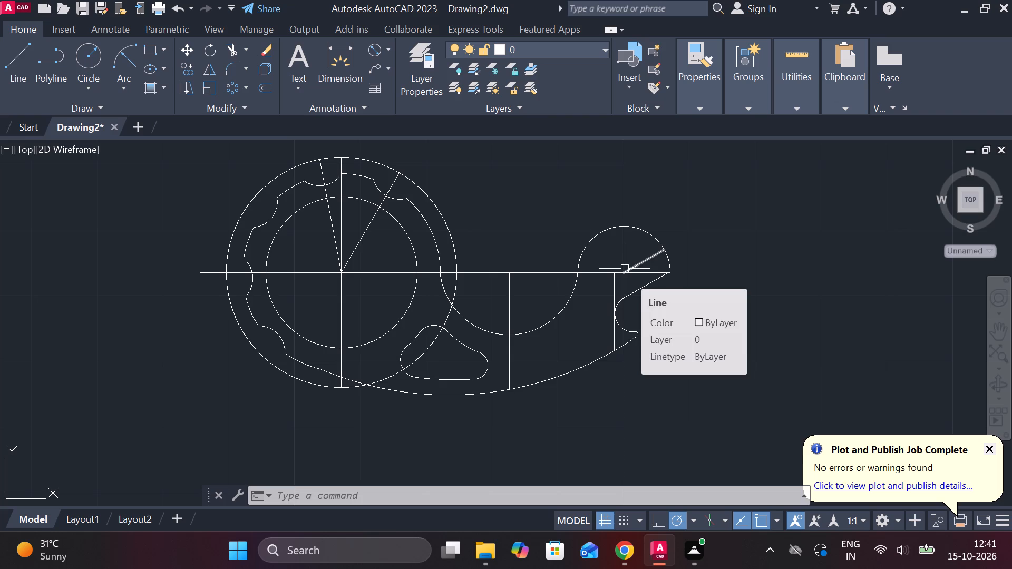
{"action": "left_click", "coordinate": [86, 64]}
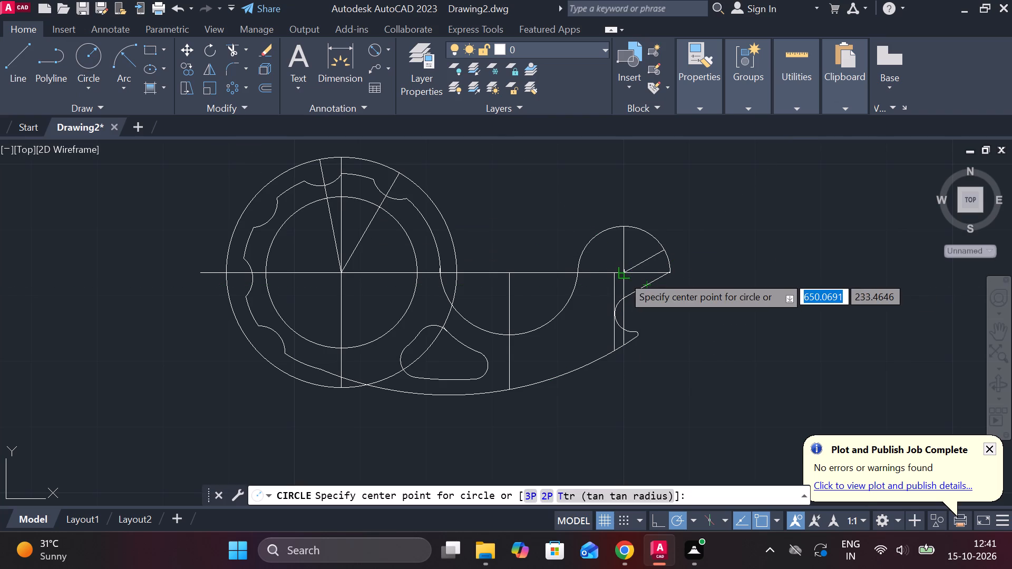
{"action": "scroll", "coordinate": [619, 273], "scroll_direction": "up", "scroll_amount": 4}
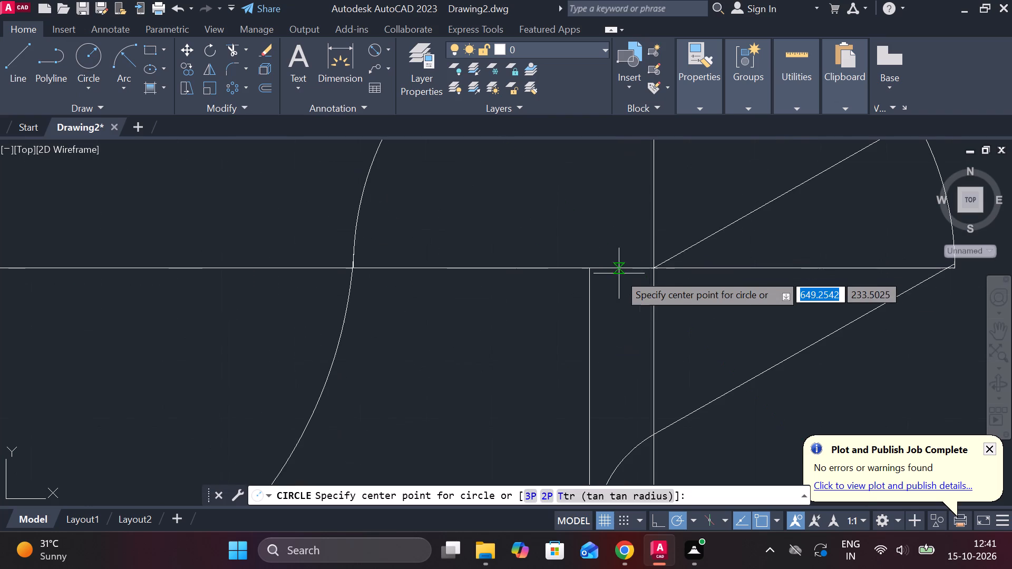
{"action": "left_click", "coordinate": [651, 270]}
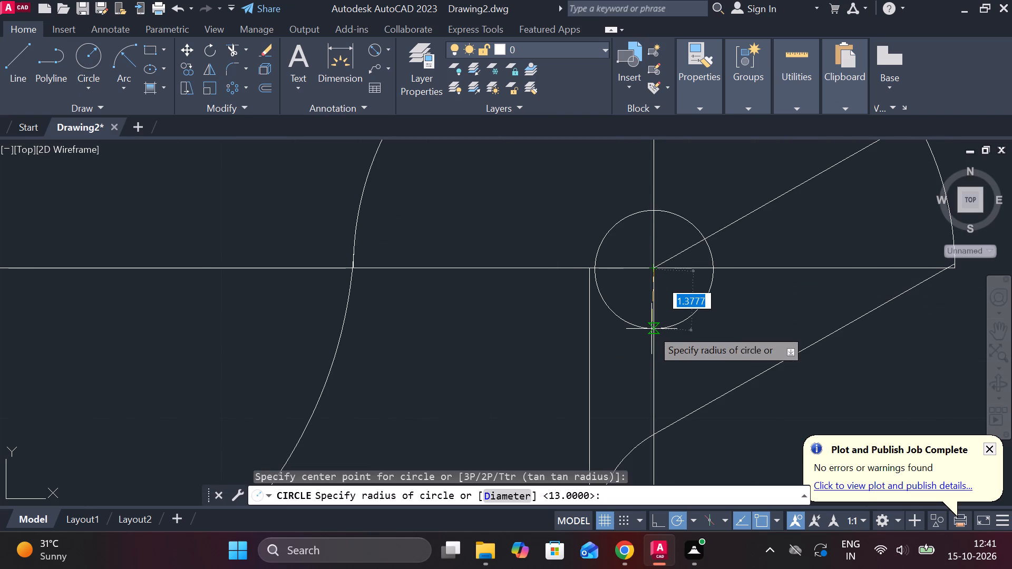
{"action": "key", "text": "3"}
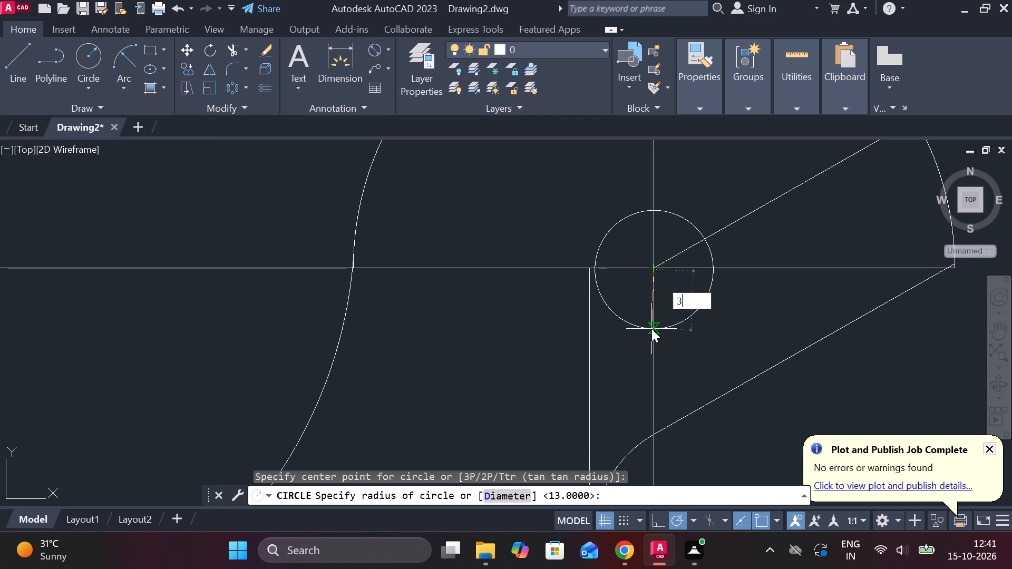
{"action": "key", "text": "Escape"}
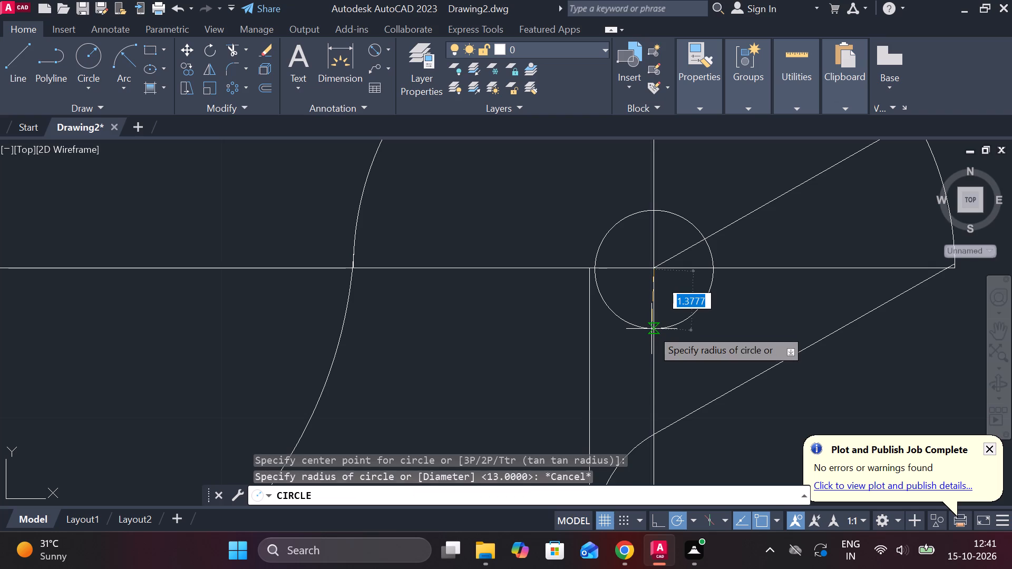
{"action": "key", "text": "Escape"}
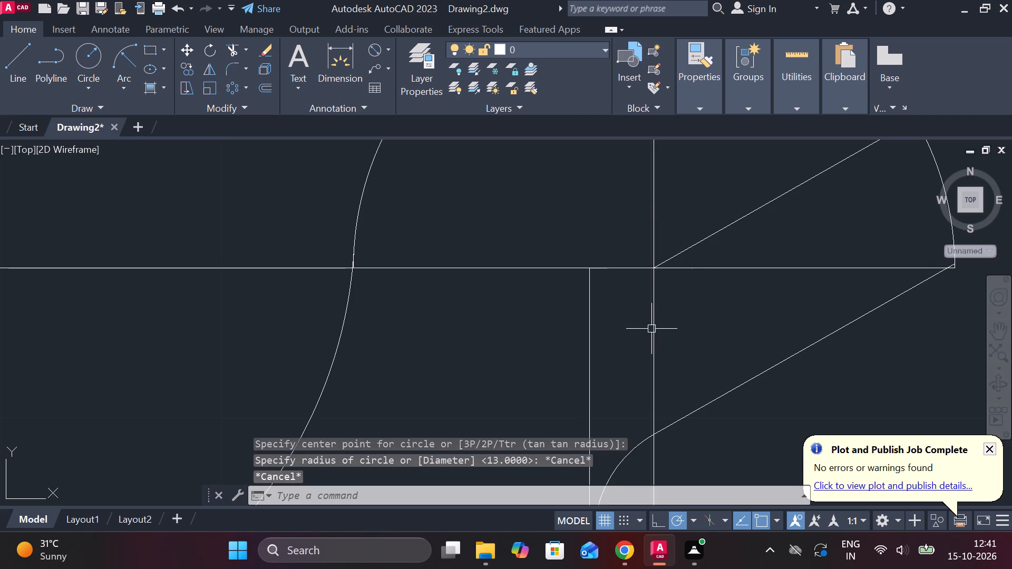
Draw a 3-diameter circle centred where the hook's vertical centre line crosses the horizontal centre line.
{"action": "left_click", "coordinate": [101, 90]}
{"action": "left_click", "coordinate": [110, 142]}
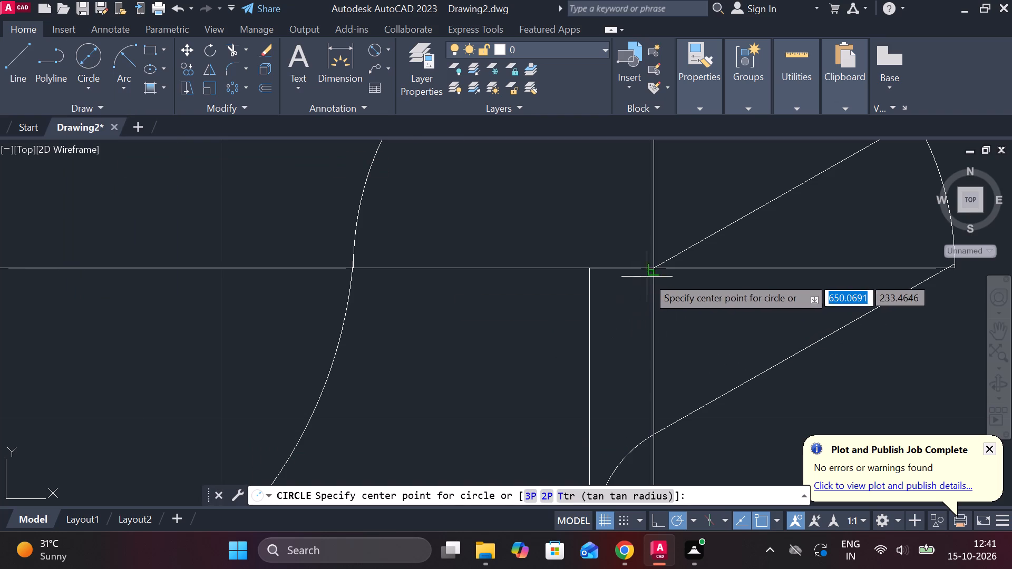
{"action": "left_click", "coordinate": [653, 271]}
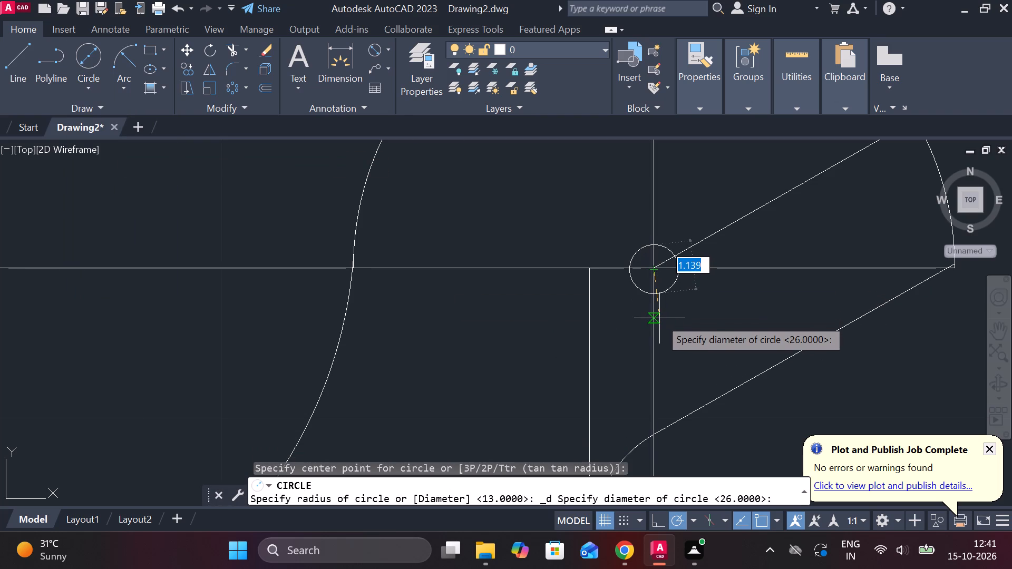
{"action": "key", "text": "3"}
{"action": "key", "text": "Return"}
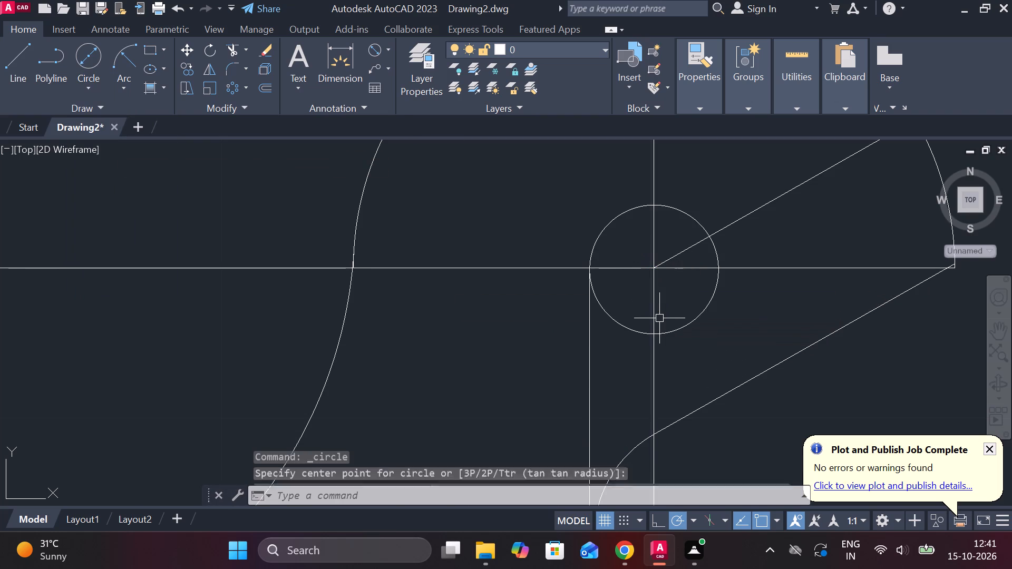
Delete the long arc forming the part's lower outline.
{"action": "scroll", "coordinate": [659, 318], "scroll_direction": "down", "scroll_amount": 2}
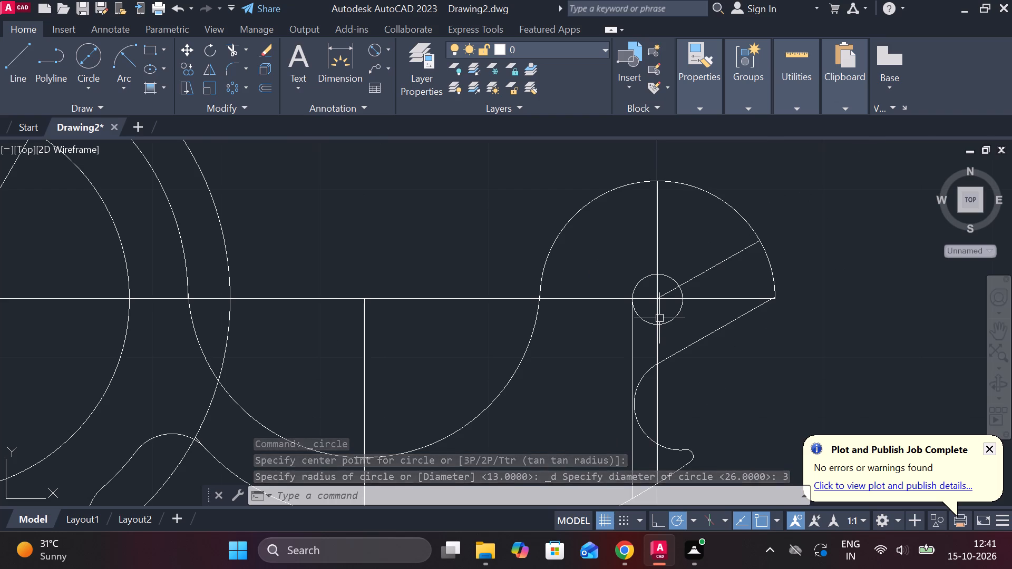
{"action": "scroll", "coordinate": [659, 318], "scroll_direction": "down", "scroll_amount": 2}
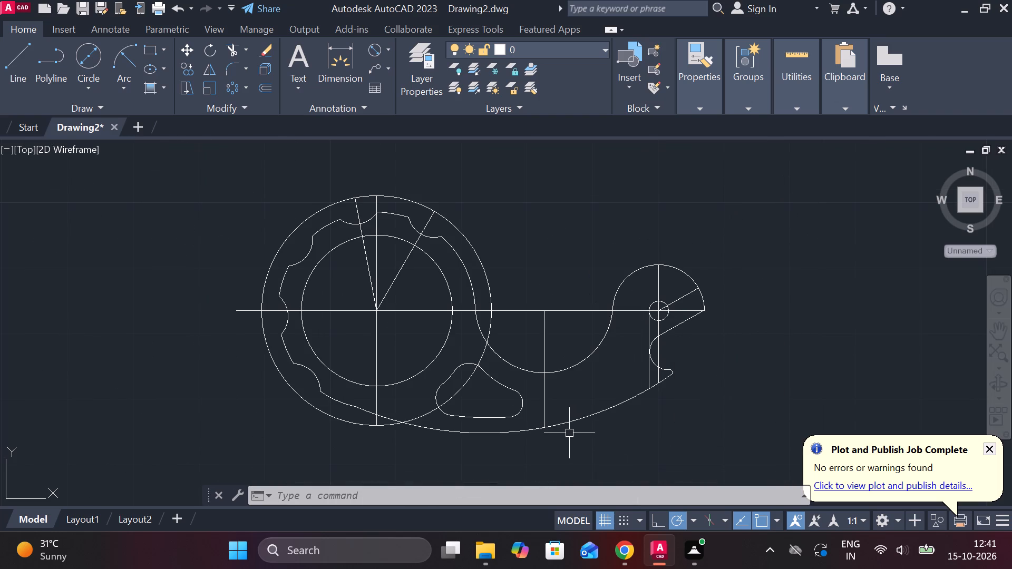
{"action": "left_click", "coordinate": [471, 436]}
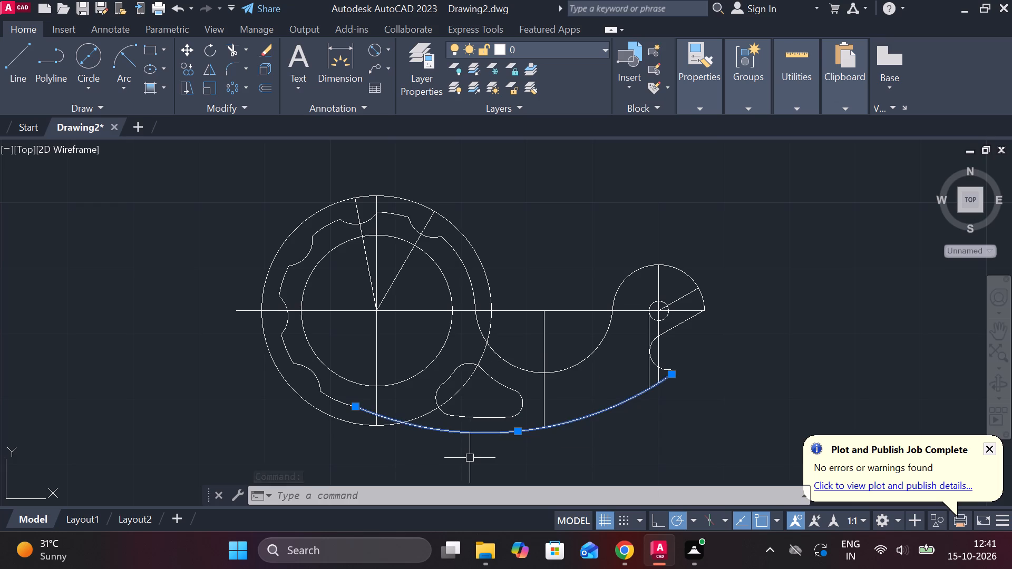
{"action": "key", "text": "Delete"}
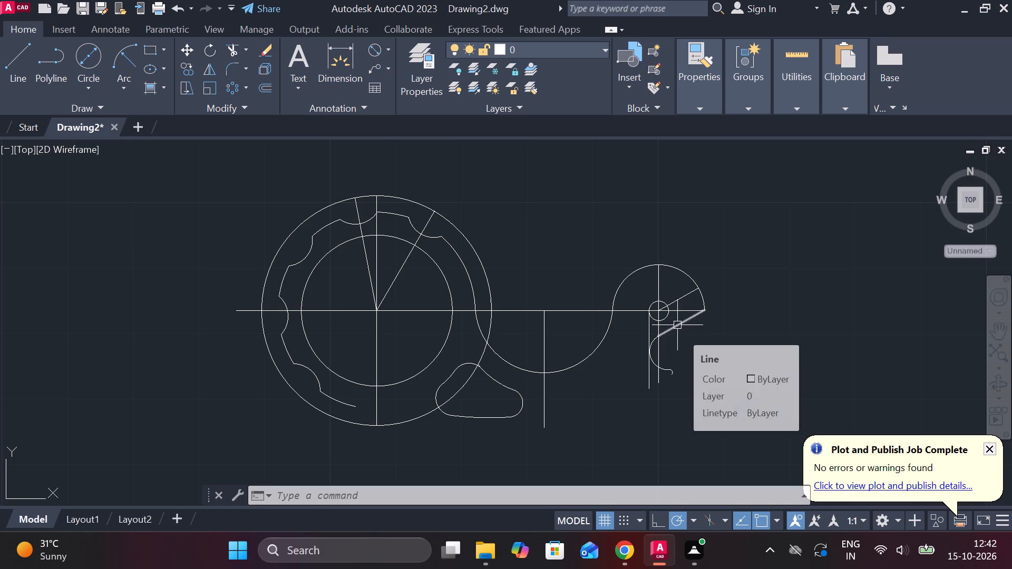
Copy the angled line at the hook's opening from its midpoint by 5.7 at 315°.
{"action": "scroll", "coordinate": [677, 325], "scroll_direction": "up", "scroll_amount": 1}
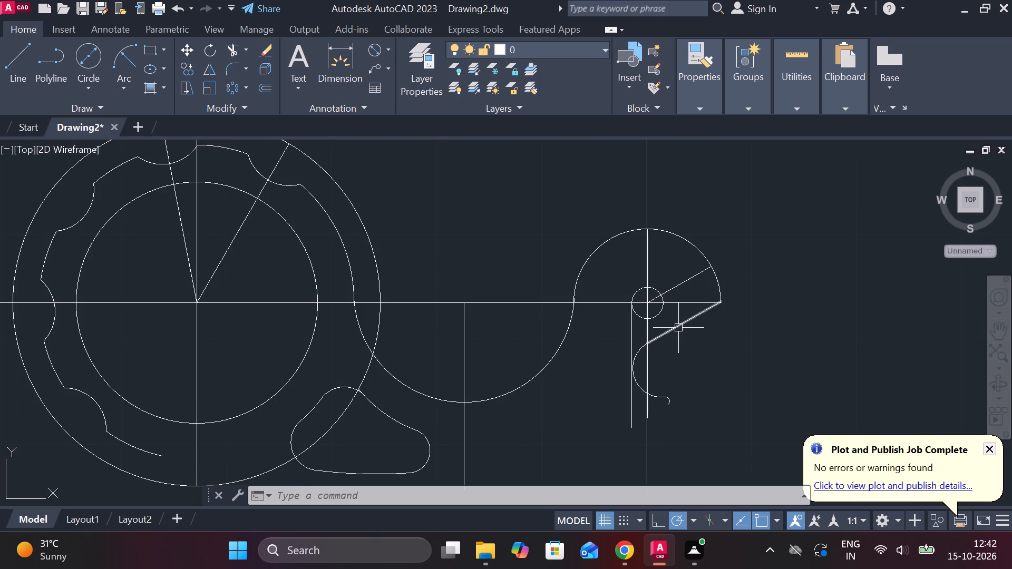
{"action": "left_click", "coordinate": [678, 328]}
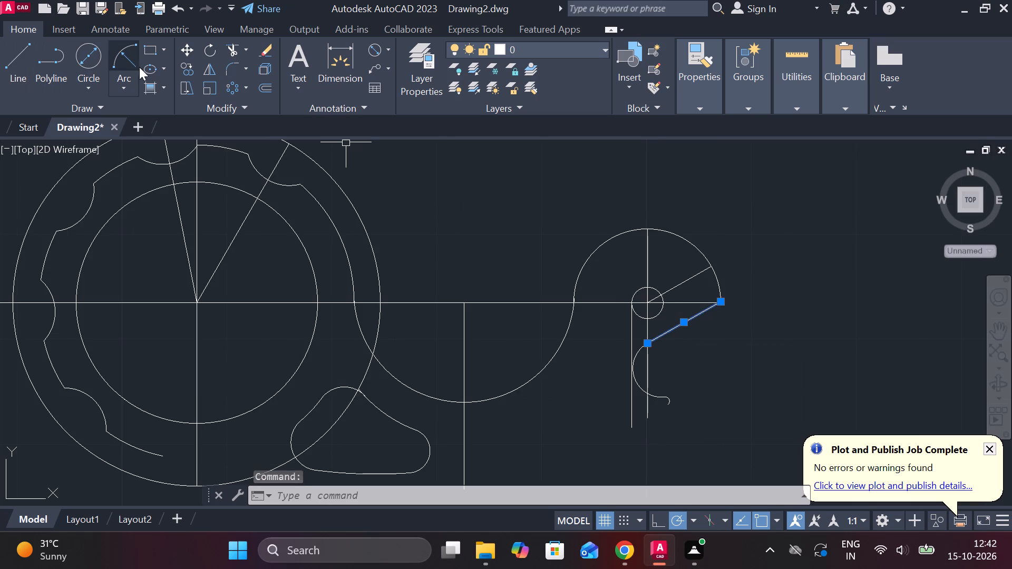
{"action": "left_click", "coordinate": [184, 67]}
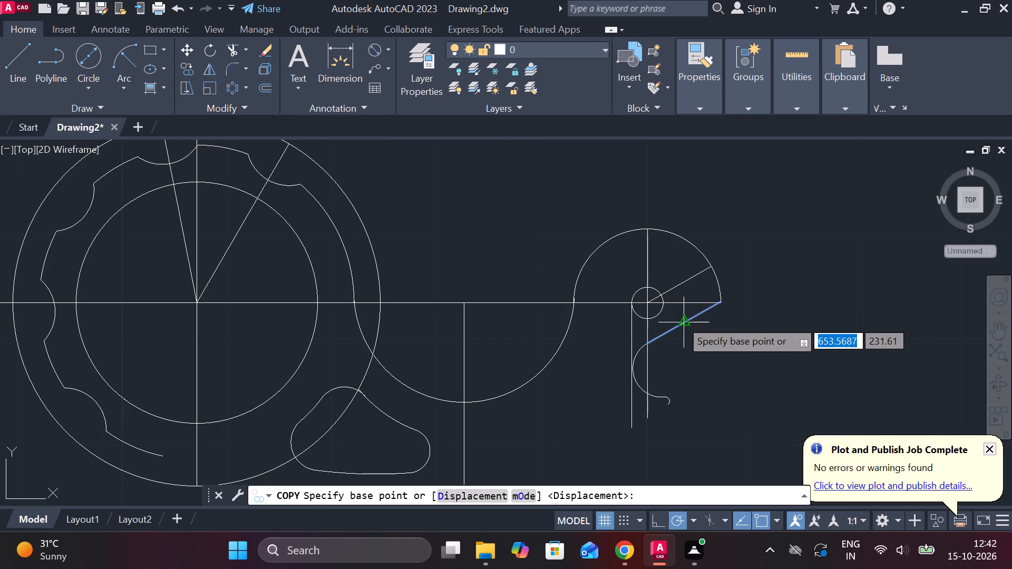
{"action": "left_click", "coordinate": [680, 320]}
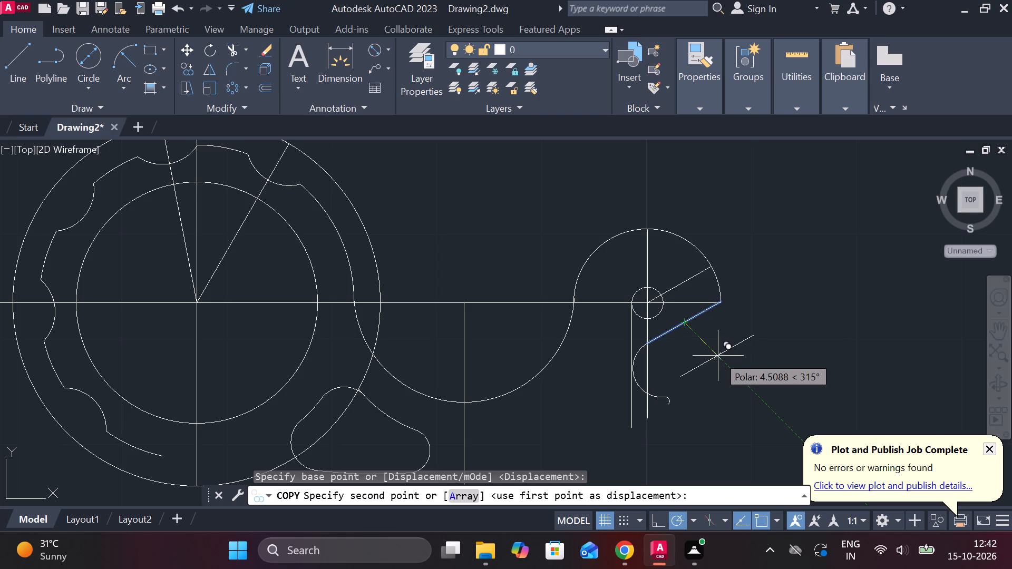
{"action": "key", "text": "5"}
{"action": "type", "text": ".7"}
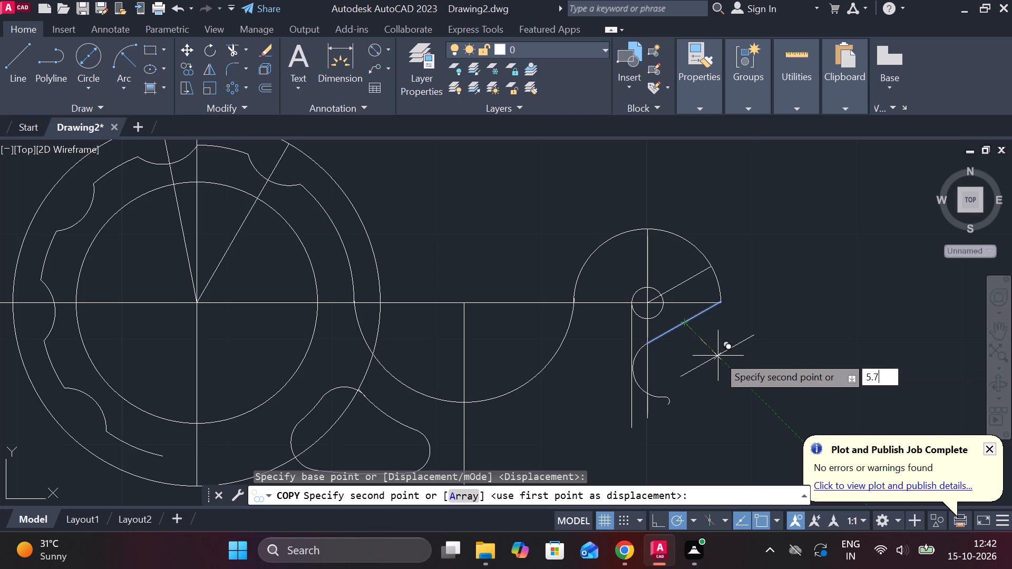
{"action": "key", "text": "Return"}
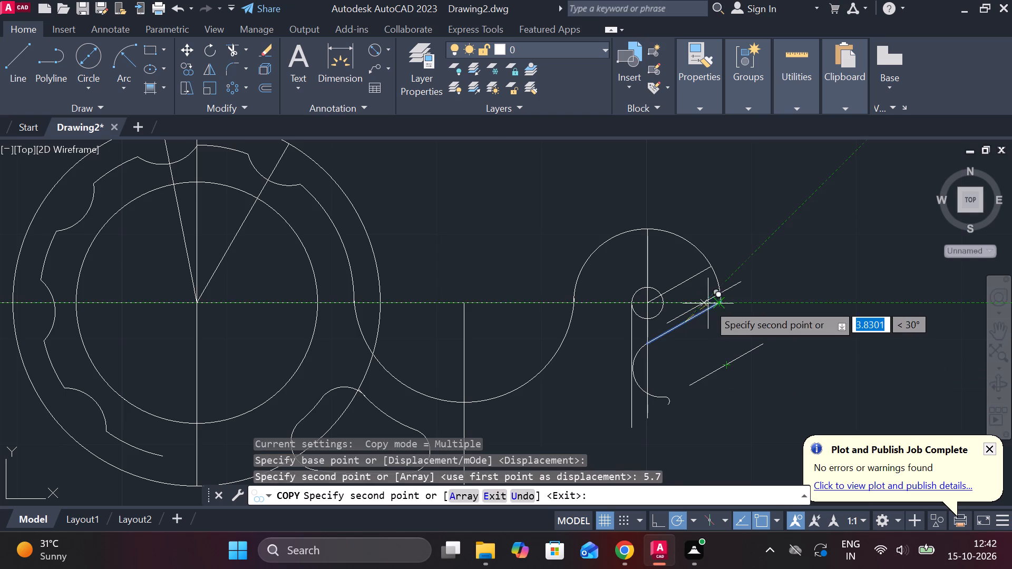
{"action": "key", "text": "Escape"}
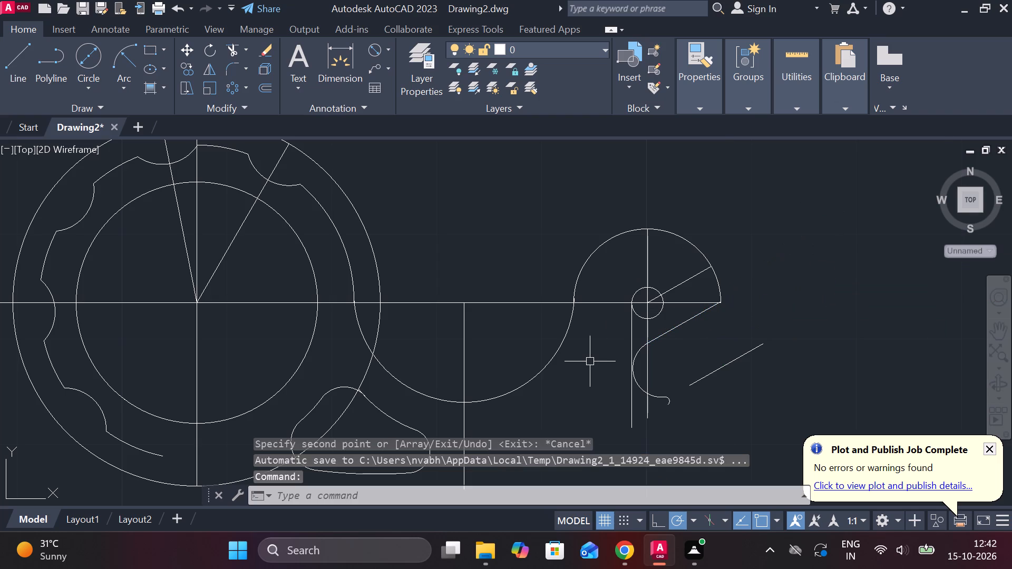
Extend the copied angled line's lower end past the hook's vertical centre line to the other vertical line beside it.
{"action": "type", "text": "EX"}
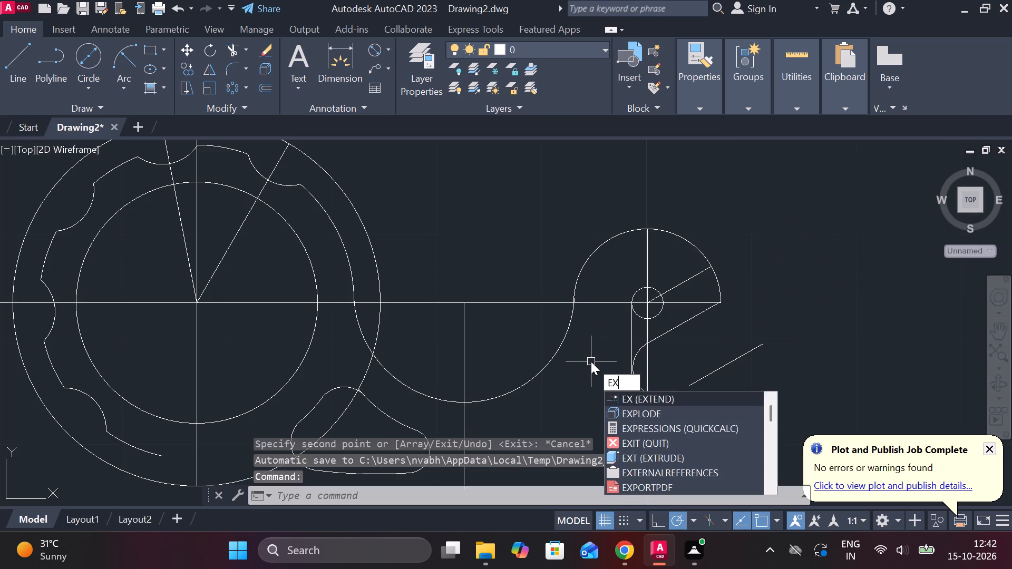
{"action": "key", "text": "Return"}
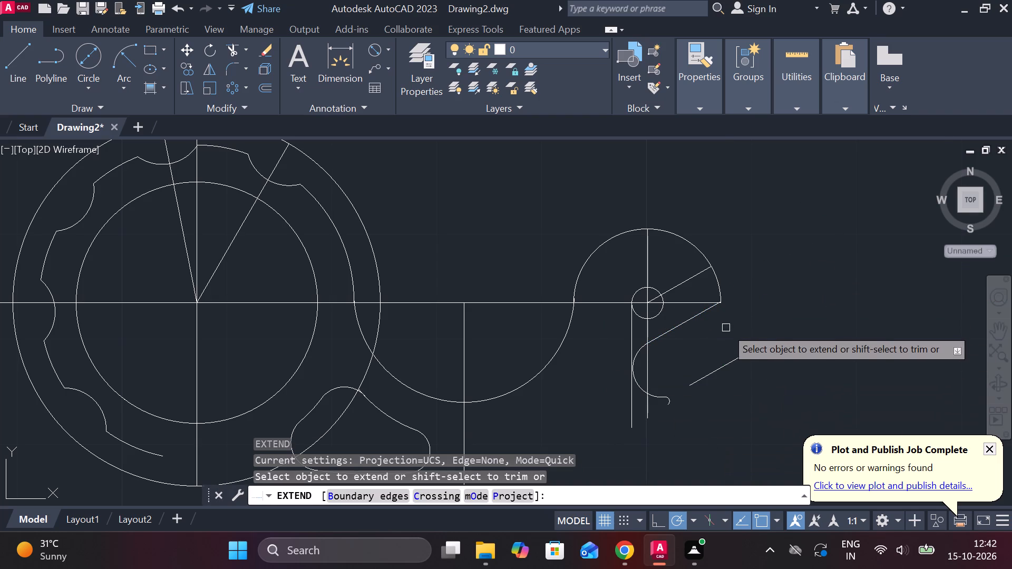
{"action": "left_click", "coordinate": [712, 371]}
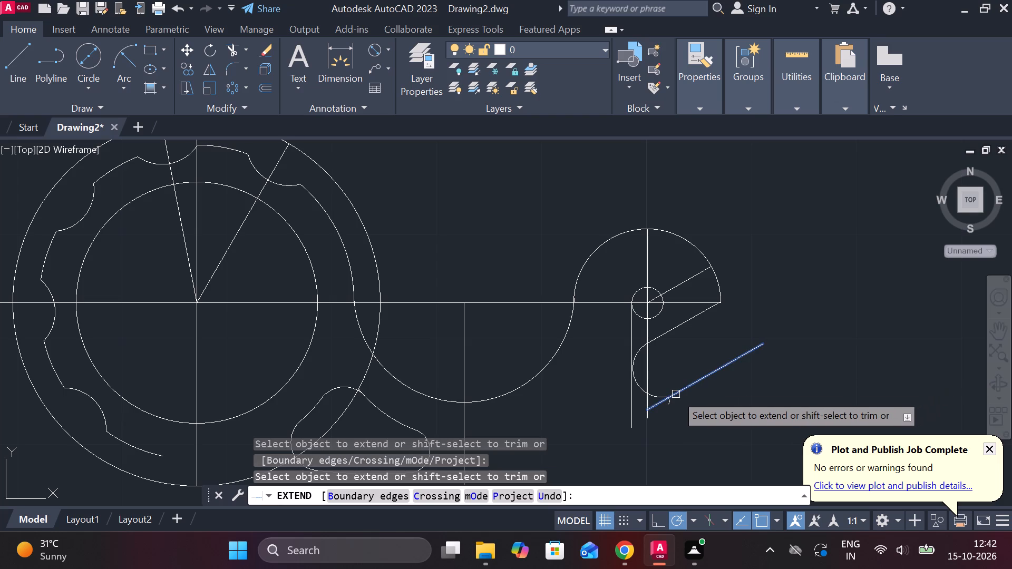
{"action": "left_click", "coordinate": [688, 383]}
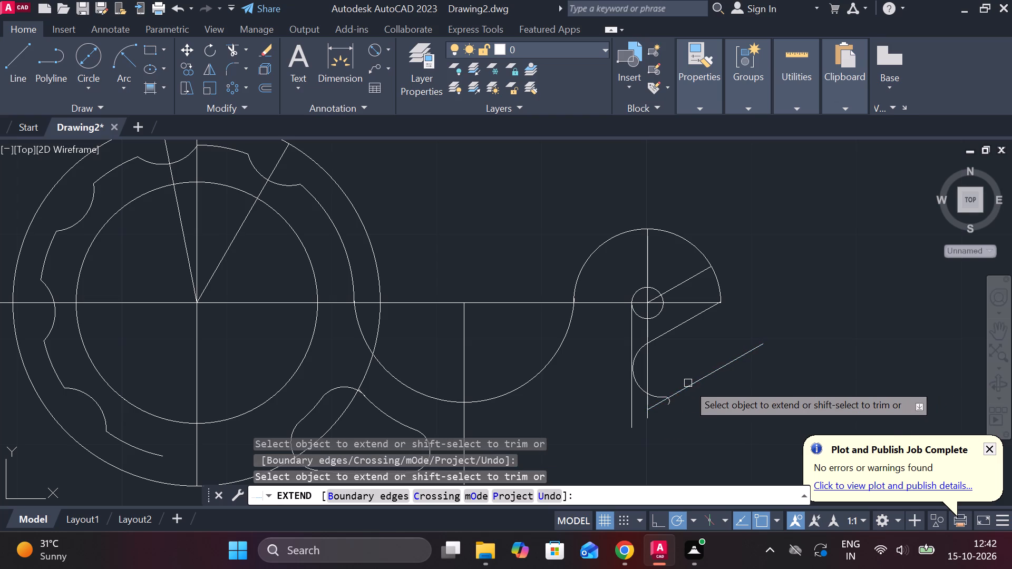
{"action": "left_click", "coordinate": [660, 402]}
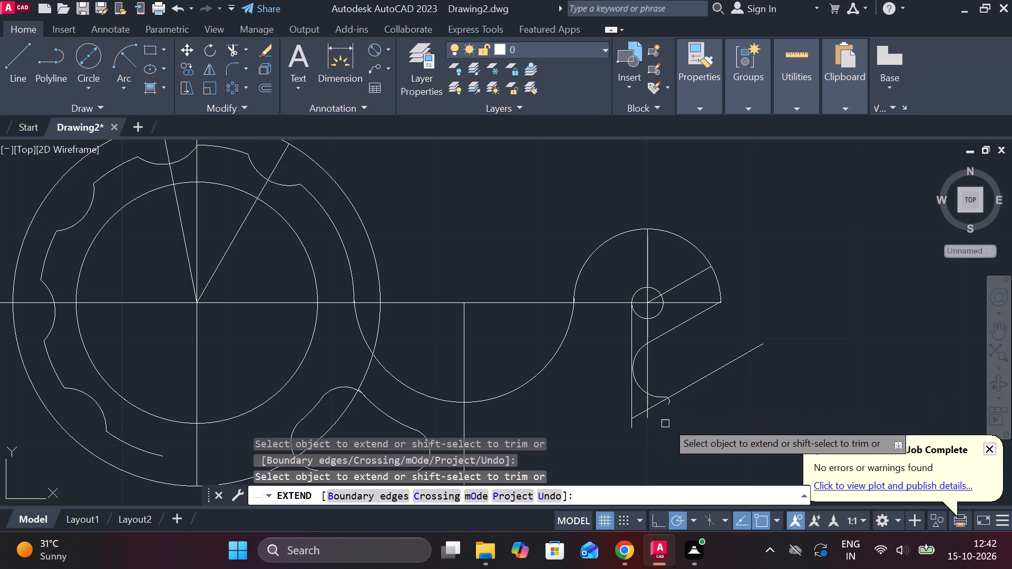
Examine where the extended line crosses the small rounded tip below the hook, within the overall outline.
{"action": "scroll", "coordinate": [675, 417], "scroll_direction": "up", "scroll_amount": 4}
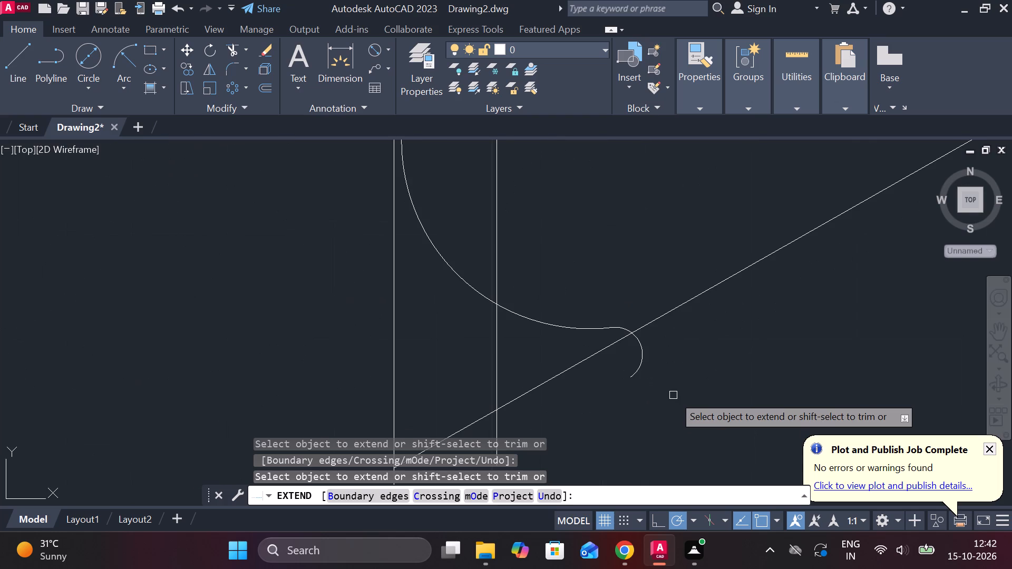
{"action": "scroll", "coordinate": [673, 395], "scroll_direction": "down", "scroll_amount": 2}
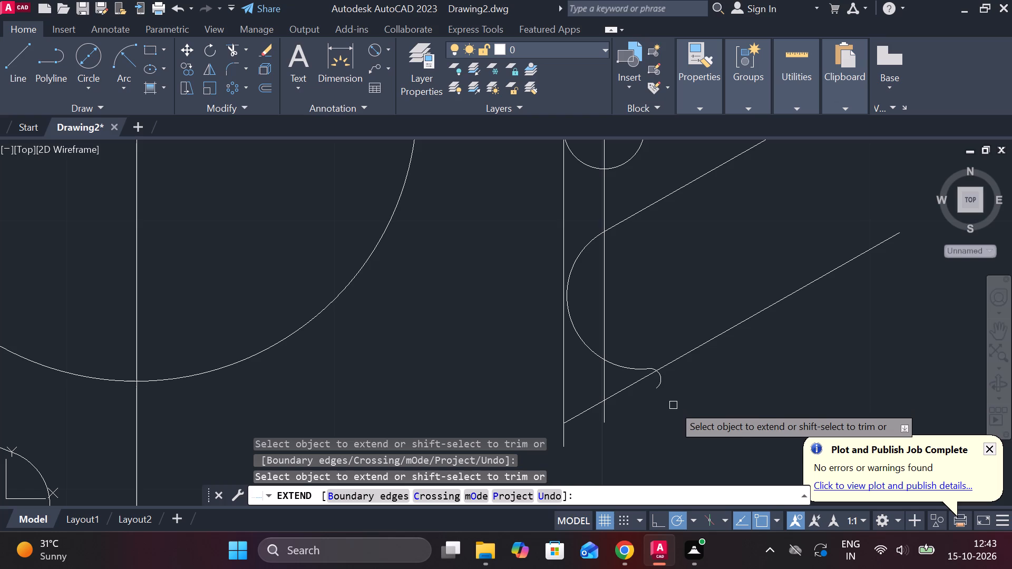
{"action": "scroll", "coordinate": [673, 405], "scroll_direction": "down", "scroll_amount": 2}
{"action": "scroll", "coordinate": [666, 418], "scroll_direction": "up", "scroll_amount": 3}
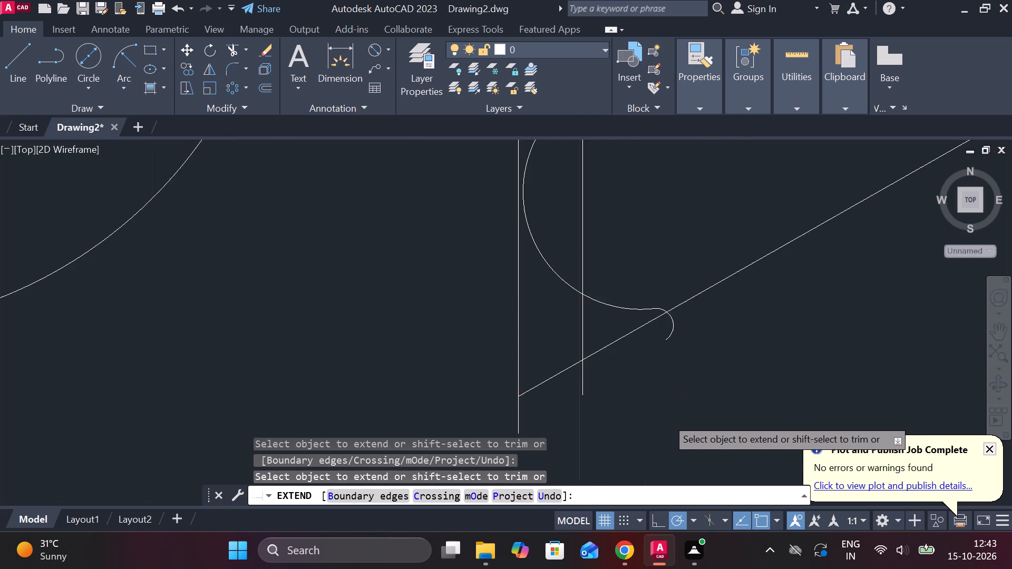
{"action": "scroll", "coordinate": [666, 418], "scroll_direction": "down", "scroll_amount": 4}
{"action": "scroll", "coordinate": [511, 192], "scroll_direction": "up", "scroll_amount": 2}
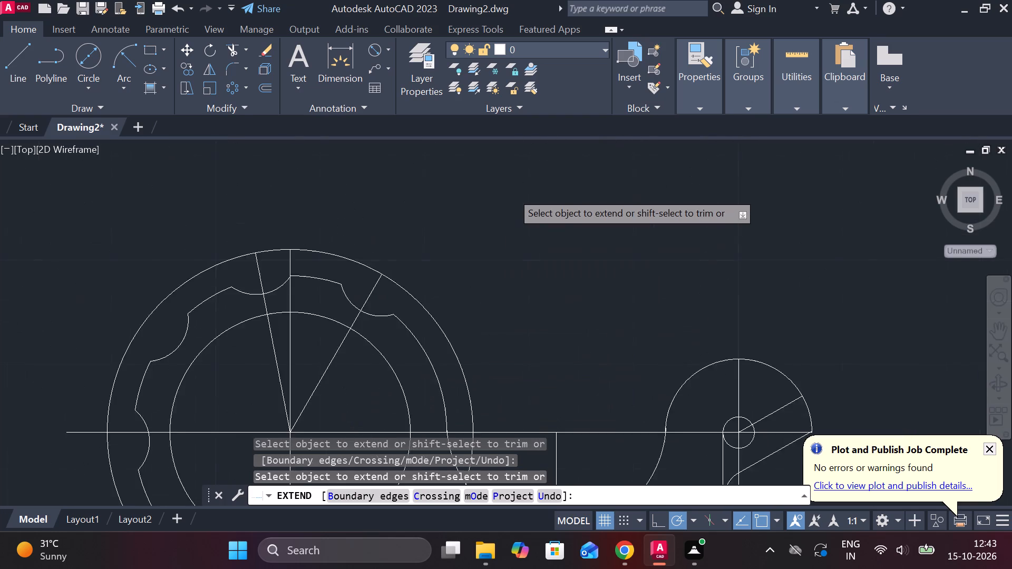
{"action": "scroll", "coordinate": [511, 194], "scroll_direction": "down", "scroll_amount": 5}
{"action": "scroll", "coordinate": [511, 194], "scroll_direction": "up", "scroll_amount": 2}
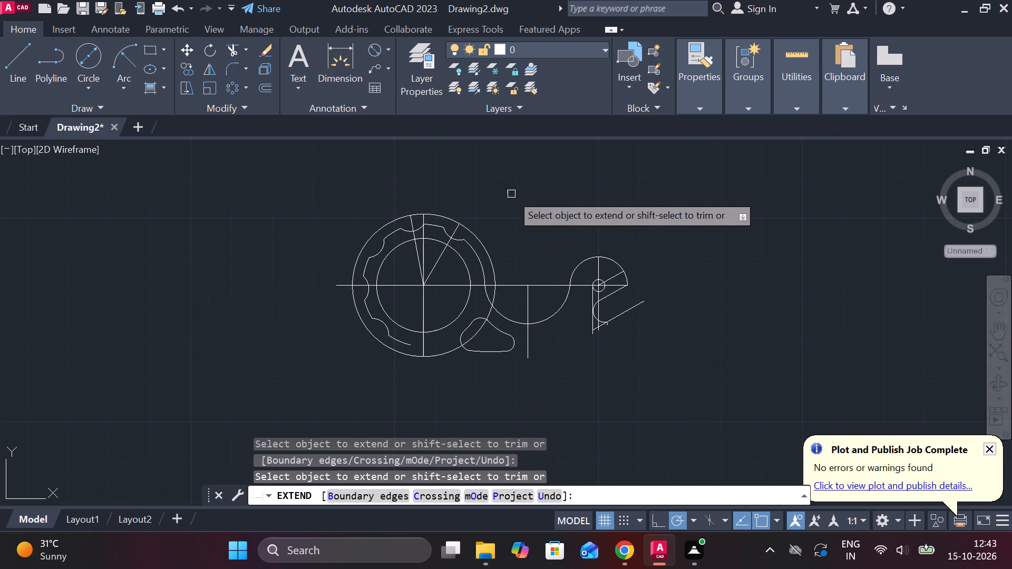
Draw a radius-50 arc by start, end and radius, from near the notched outline's open lower end to the hook's rounded tip.
{"action": "left_click", "coordinate": [124, 86]}
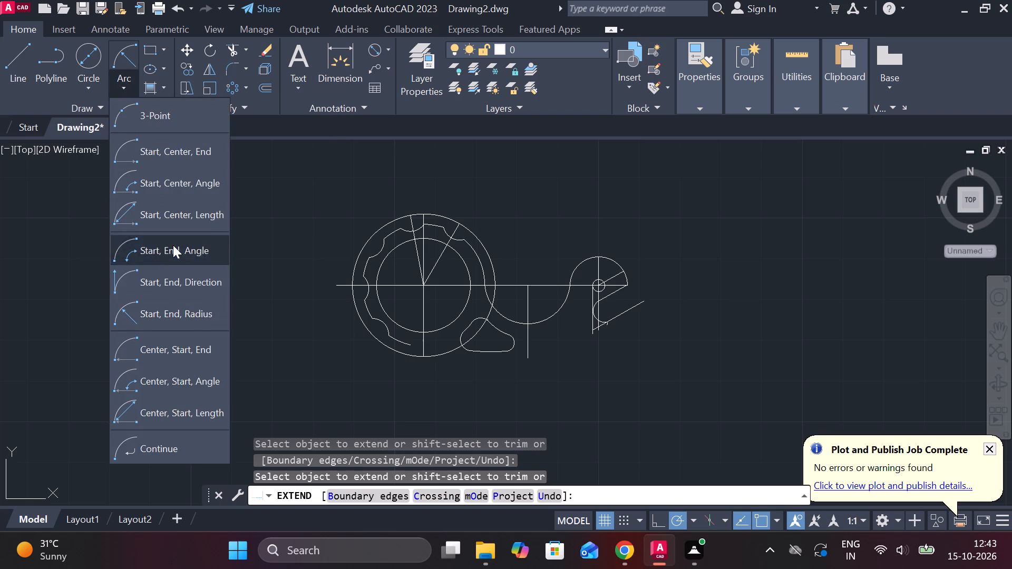
{"action": "left_click", "coordinate": [178, 316]}
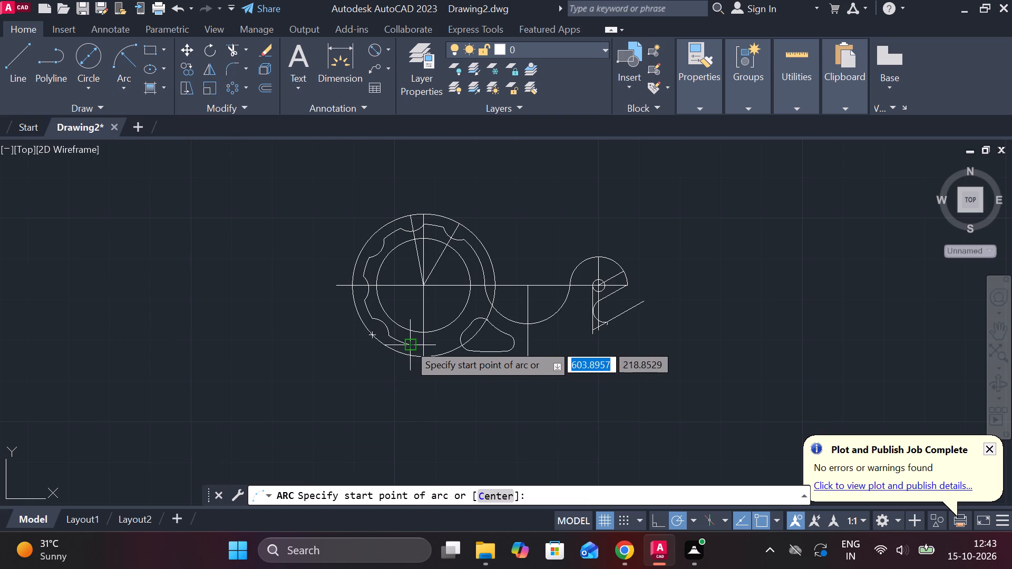
{"action": "left_click", "coordinate": [403, 342]}
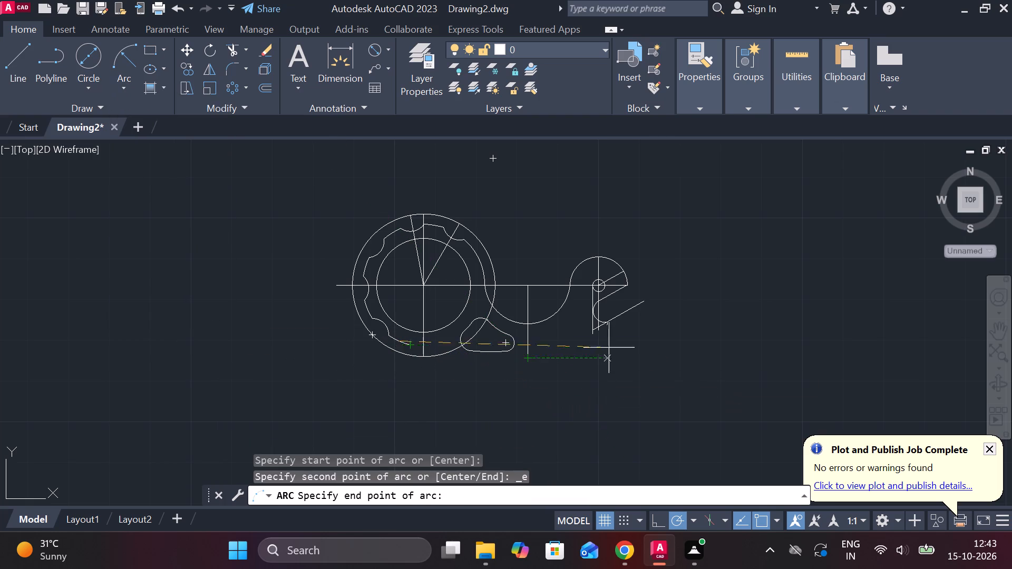
{"action": "scroll", "coordinate": [611, 324], "scroll_direction": "up", "scroll_amount": 4}
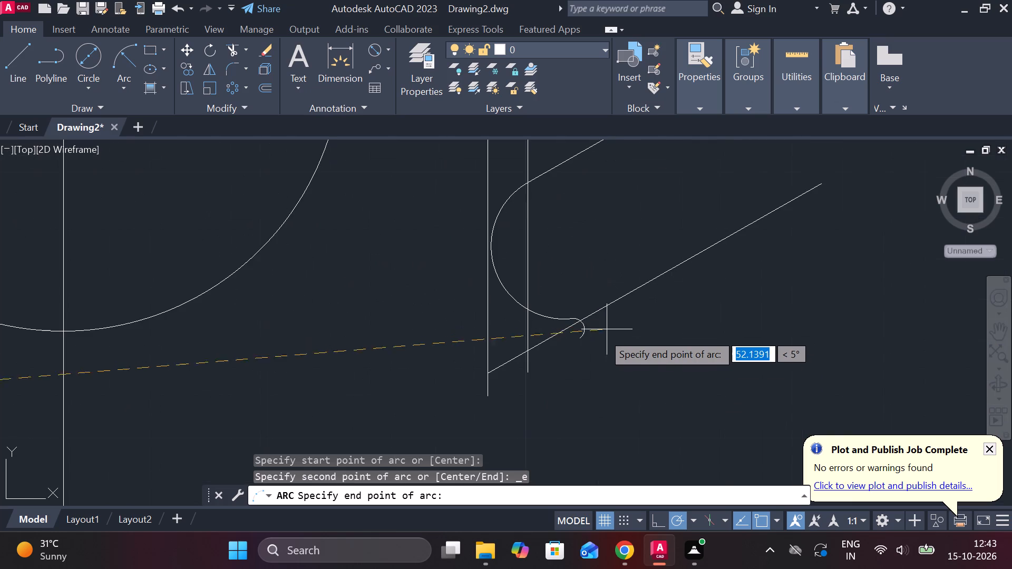
{"action": "left_click", "coordinate": [576, 338]}
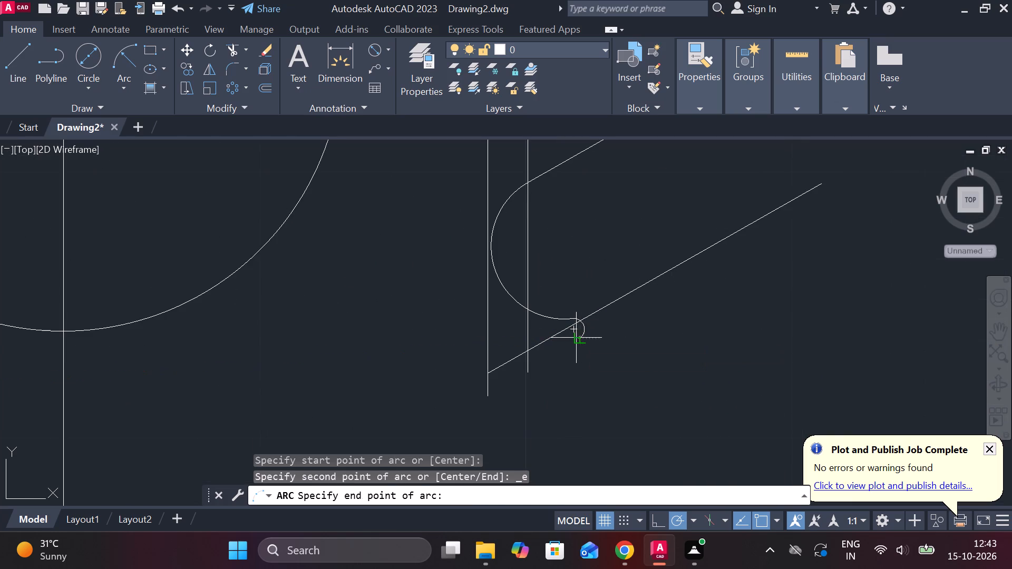
{"action": "scroll", "coordinate": [547, 386], "scroll_direction": "down", "scroll_amount": 4}
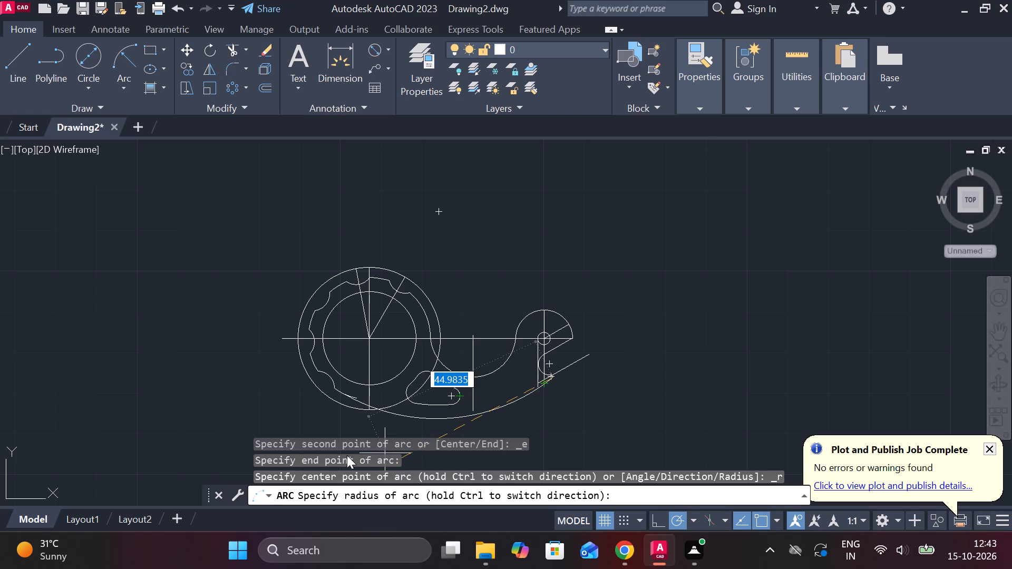
{"action": "key", "text": "5"}
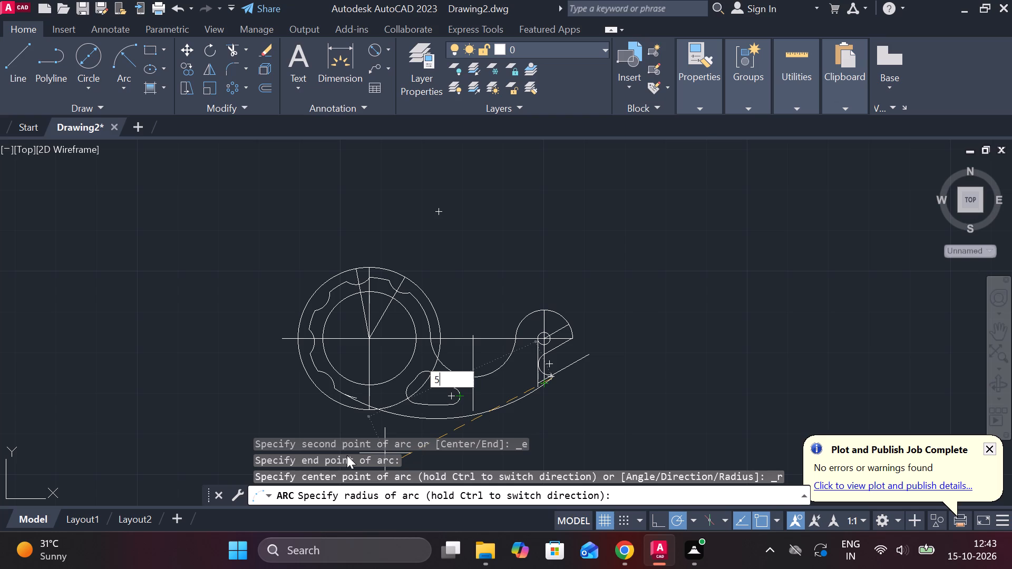
{"action": "key", "text": "0"}
{"action": "key", "text": "Return"}
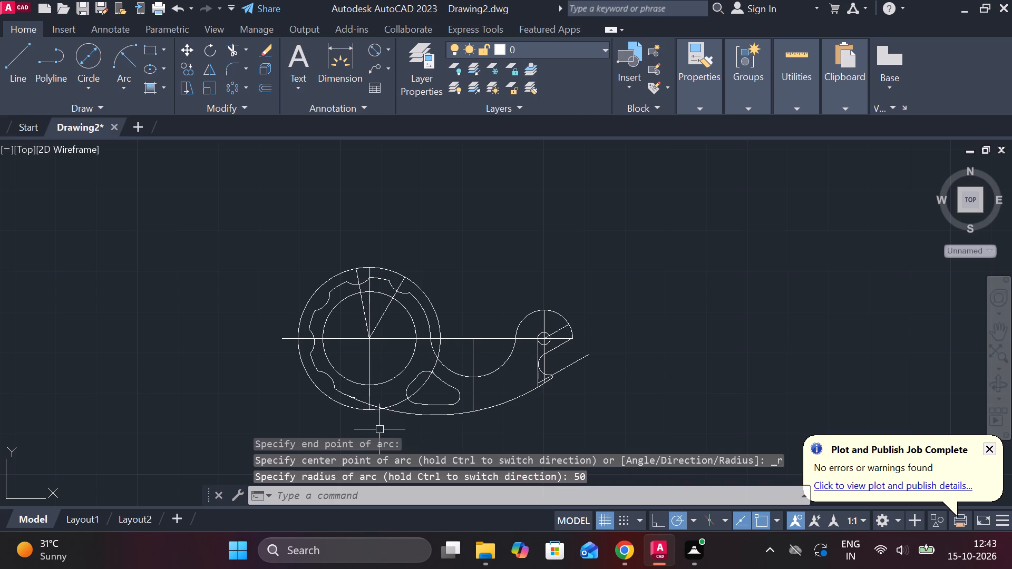
Examine how the new lower arc meets the rounded tip and the notched outline.
{"action": "scroll", "coordinate": [384, 423], "scroll_direction": "up", "scroll_amount": 3}
{"action": "scroll", "coordinate": [384, 423], "scroll_direction": "down", "scroll_amount": 2}
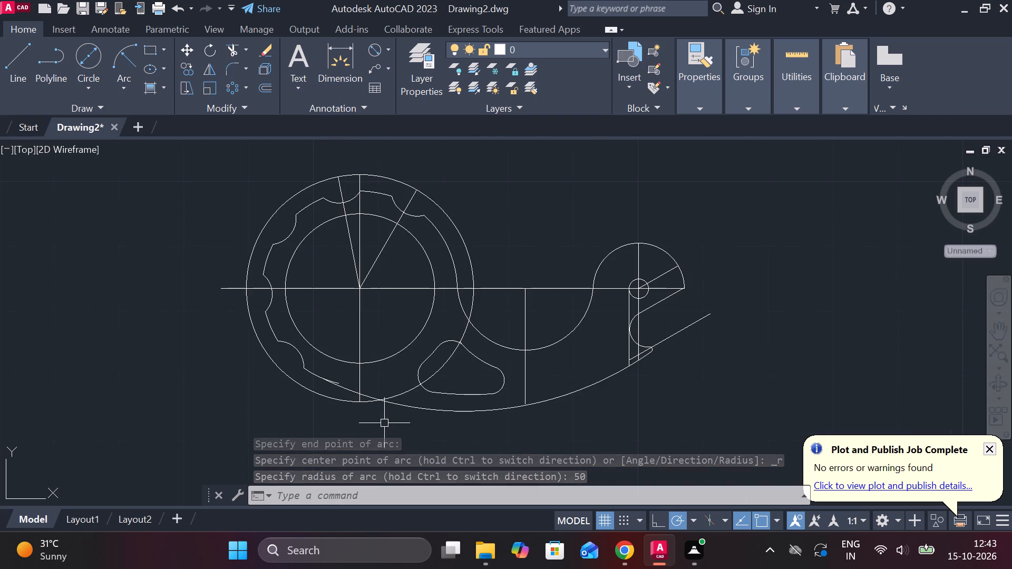
{"action": "scroll", "coordinate": [599, 357], "scroll_direction": "up", "scroll_amount": 4}
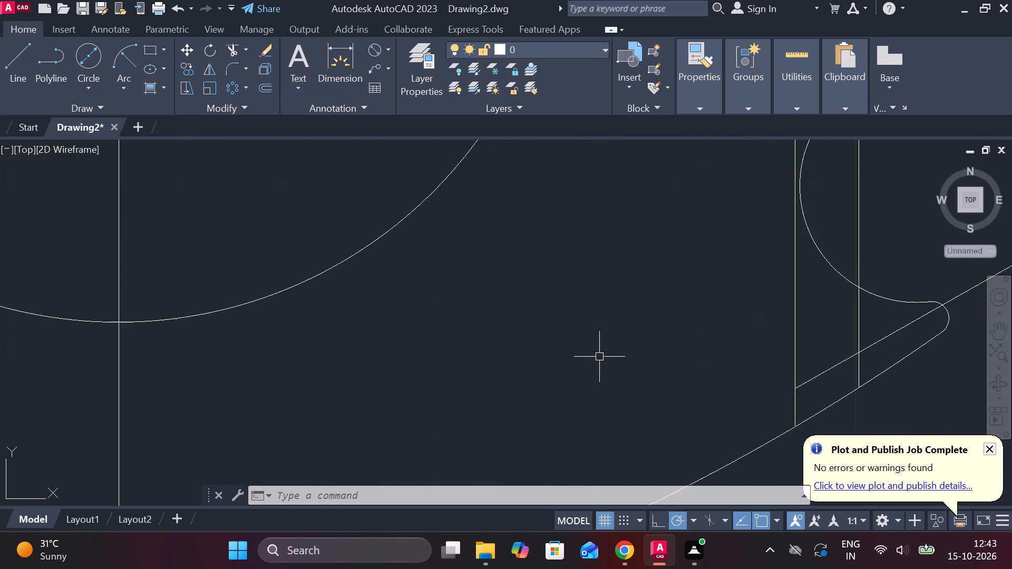
{"action": "scroll", "coordinate": [599, 357], "scroll_direction": "down", "scroll_amount": 3}
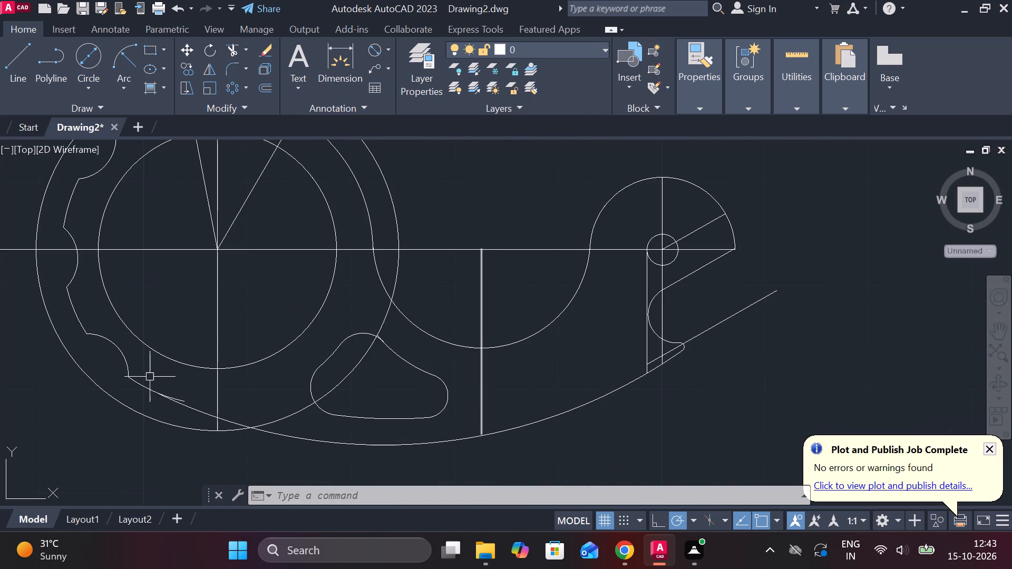
Trim the notched outline's loose lower end where it runs past the start of the radius-50 lower arc.
{"action": "scroll", "coordinate": [151, 372], "scroll_direction": "up", "scroll_amount": 3}
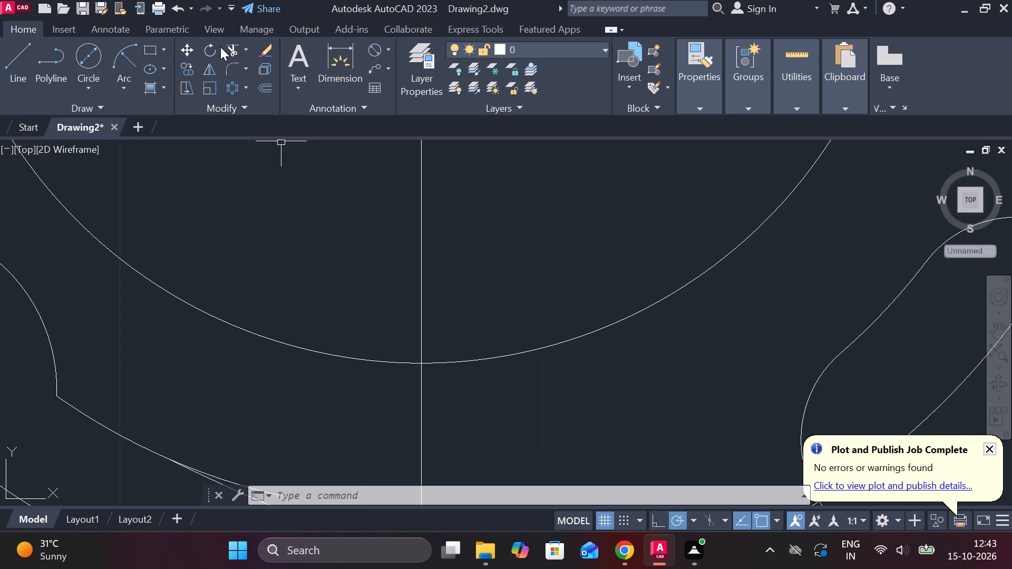
{"action": "left_click", "coordinate": [225, 47]}
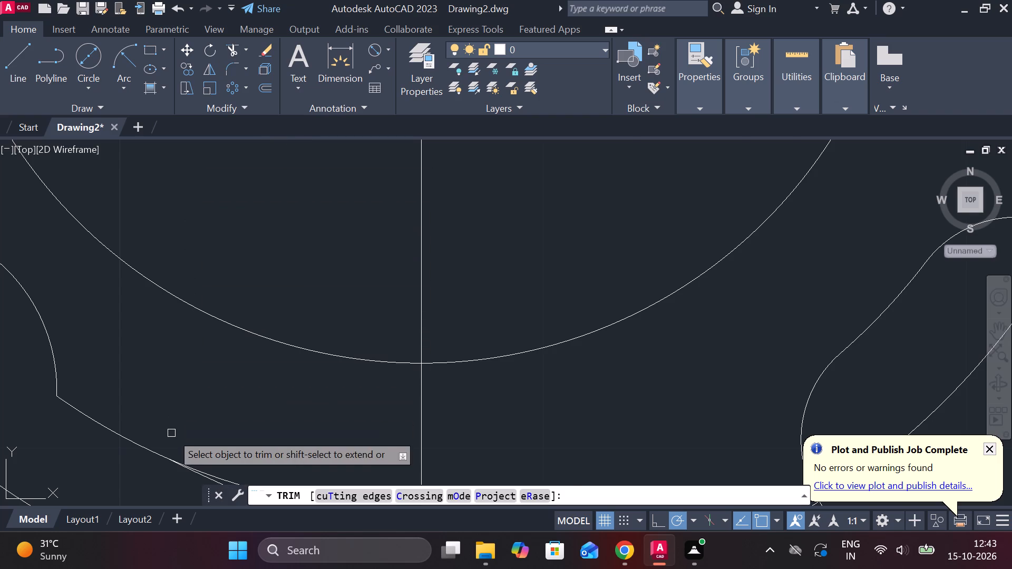
{"action": "scroll", "coordinate": [183, 433], "scroll_direction": "down", "scroll_amount": 1}
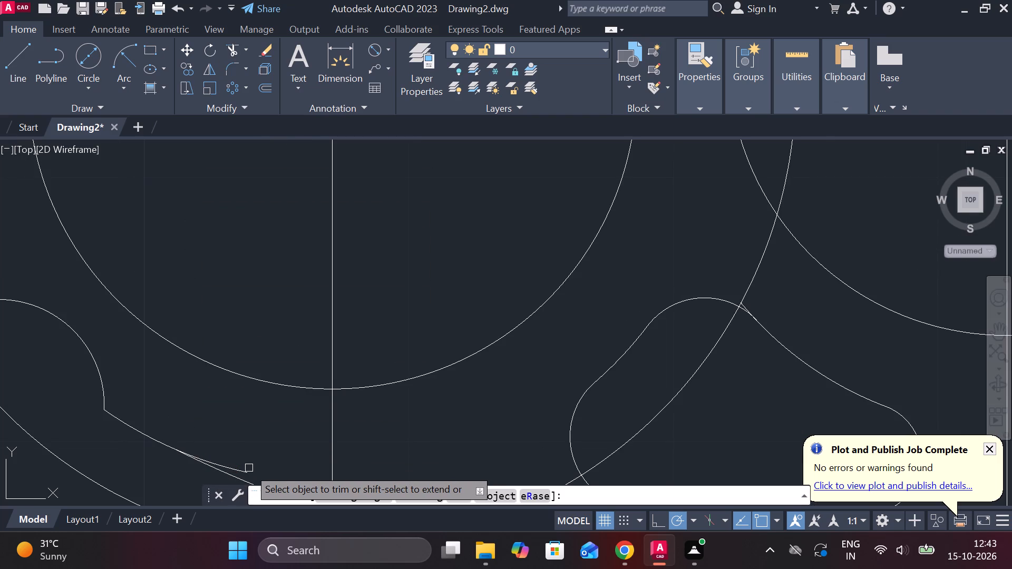
{"action": "left_click", "coordinate": [247, 468]}
Trim away the copied angled line outside the rounded tip, inside it, and between the two vertical lines.
{"action": "scroll", "coordinate": [247, 468], "scroll_direction": "down", "scroll_amount": 4}
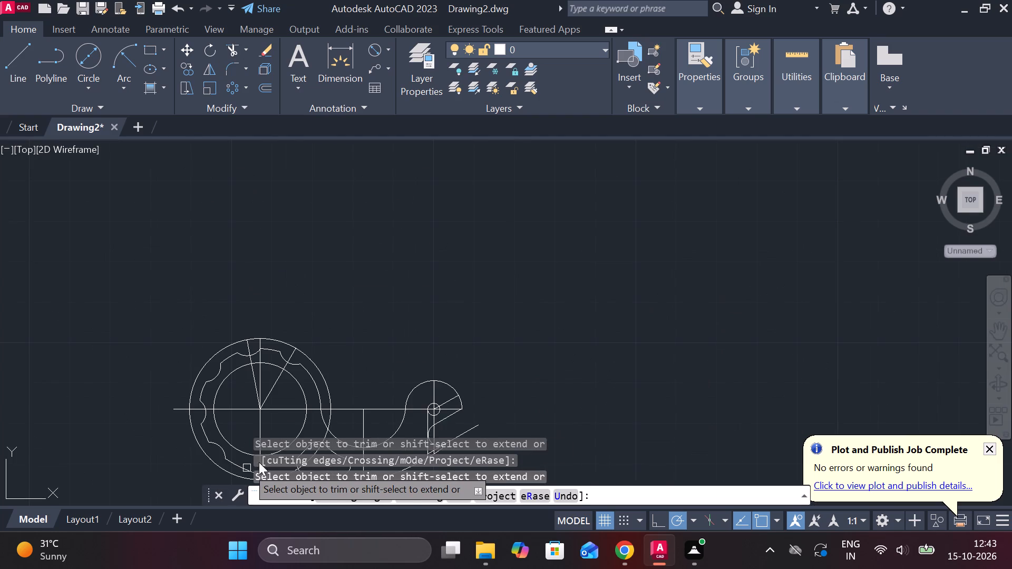
{"action": "scroll", "coordinate": [375, 369], "scroll_direction": "down", "scroll_amount": 2}
{"action": "scroll", "coordinate": [337, 431], "scroll_direction": "up", "scroll_amount": 2}
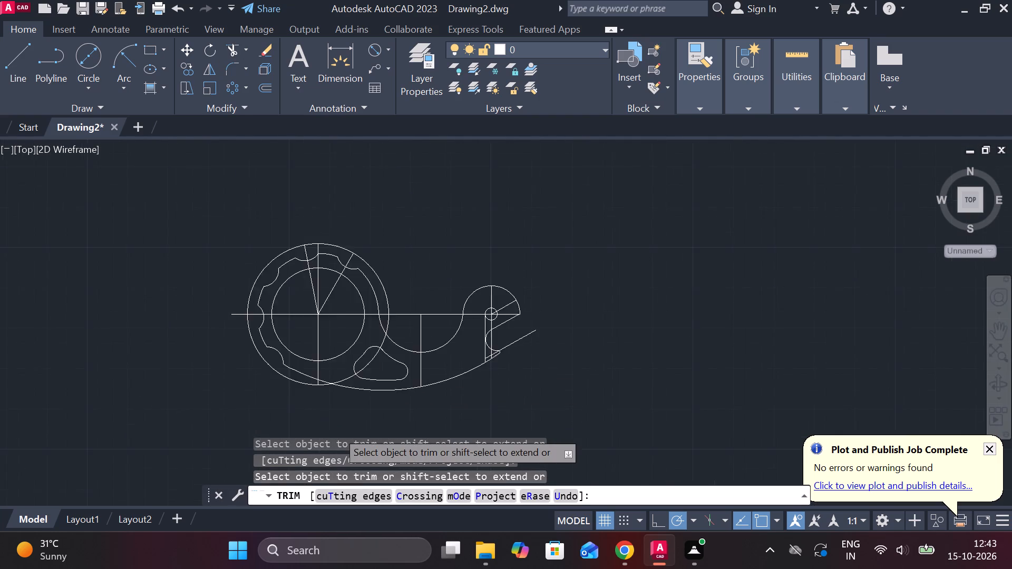
{"action": "scroll", "coordinate": [337, 431], "scroll_direction": "up", "scroll_amount": 2}
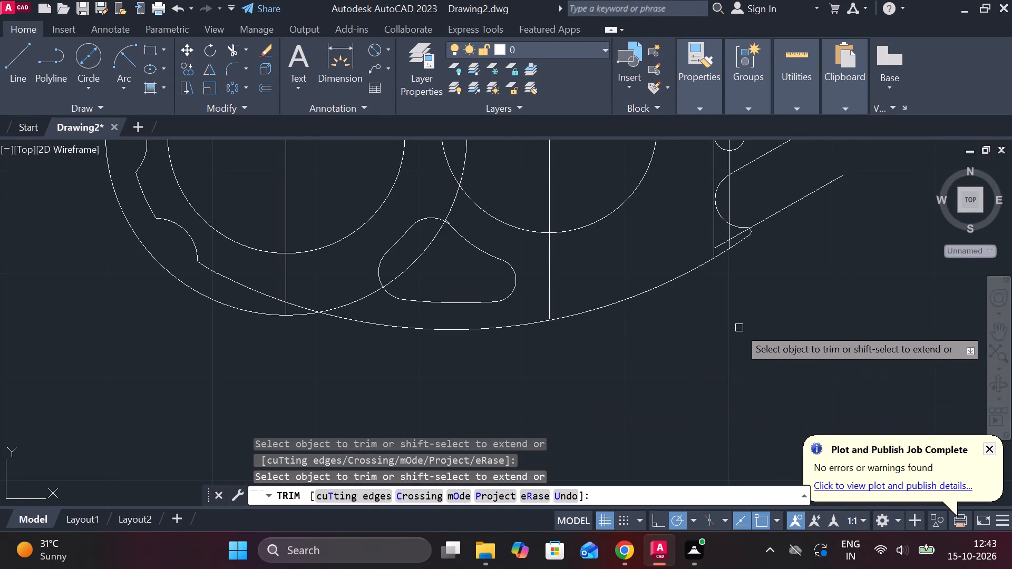
{"action": "scroll", "coordinate": [818, 223], "scroll_direction": "up", "scroll_amount": 2}
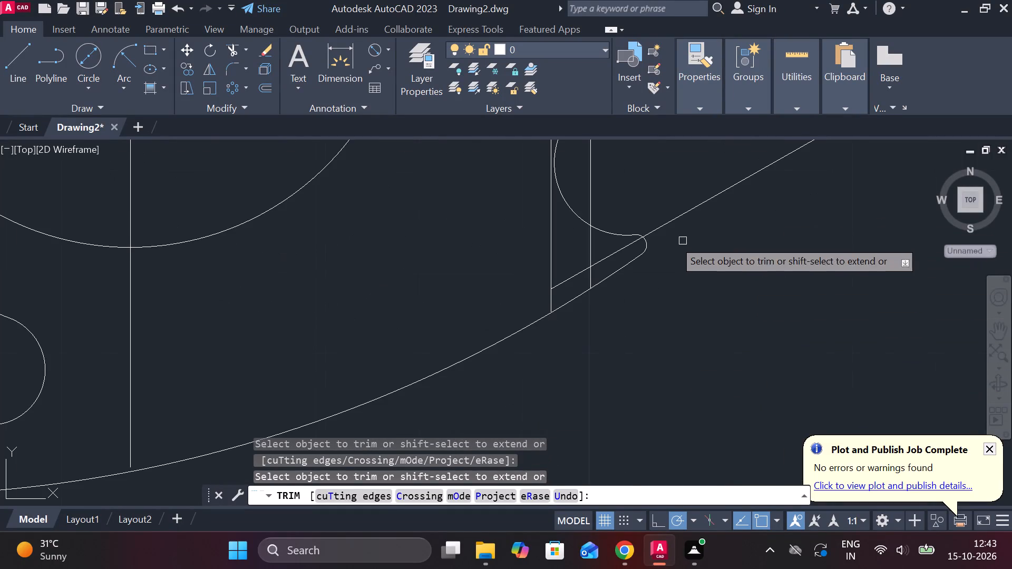
{"action": "left_click", "coordinate": [755, 170]}
{"action": "left_click", "coordinate": [606, 255]}
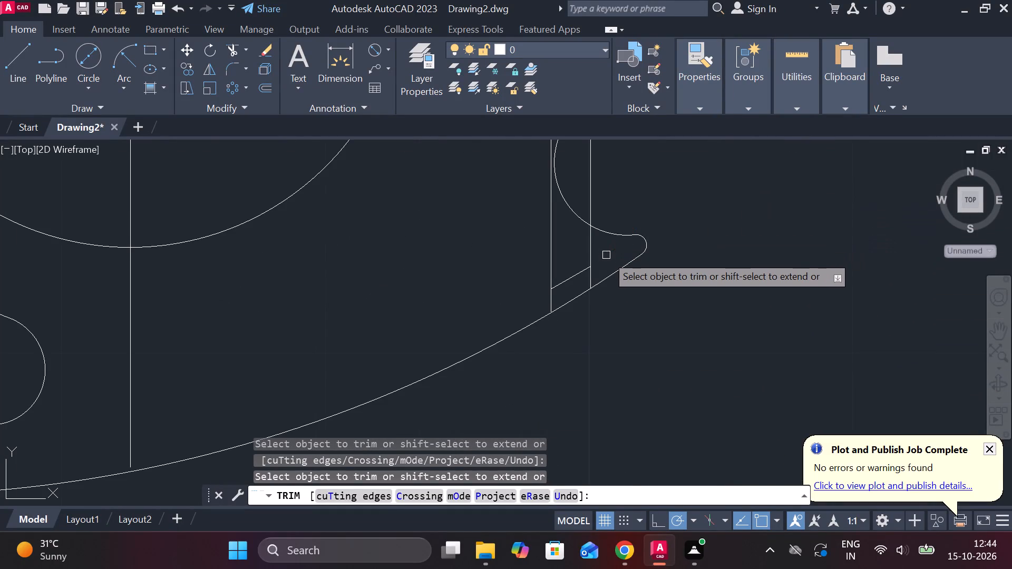
{"action": "left_click", "coordinate": [570, 274]}
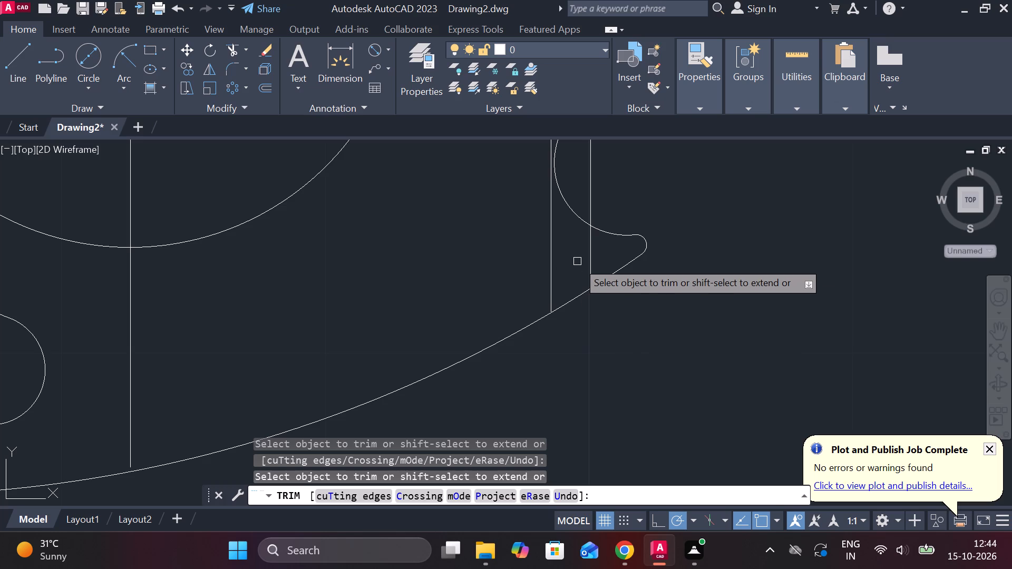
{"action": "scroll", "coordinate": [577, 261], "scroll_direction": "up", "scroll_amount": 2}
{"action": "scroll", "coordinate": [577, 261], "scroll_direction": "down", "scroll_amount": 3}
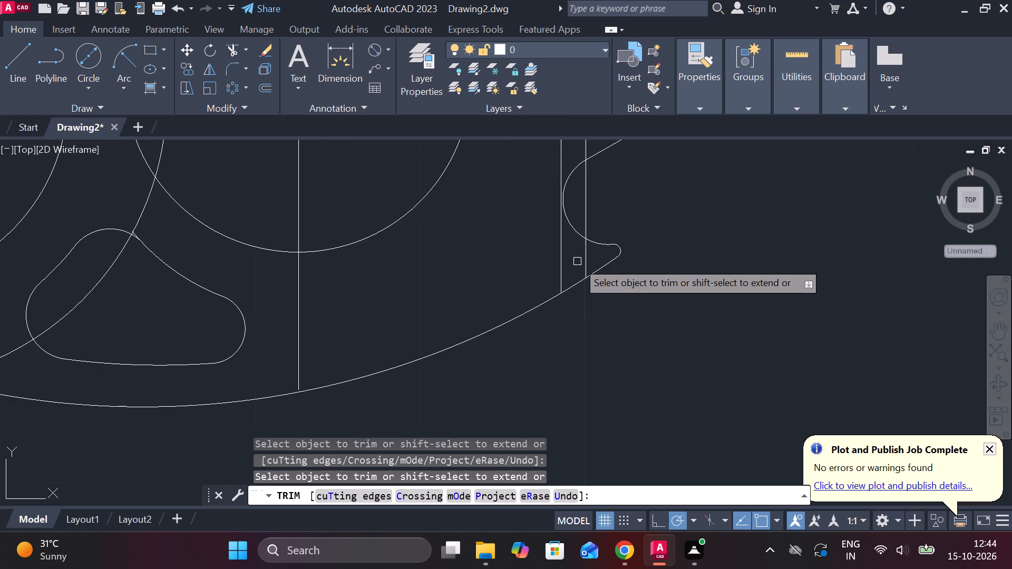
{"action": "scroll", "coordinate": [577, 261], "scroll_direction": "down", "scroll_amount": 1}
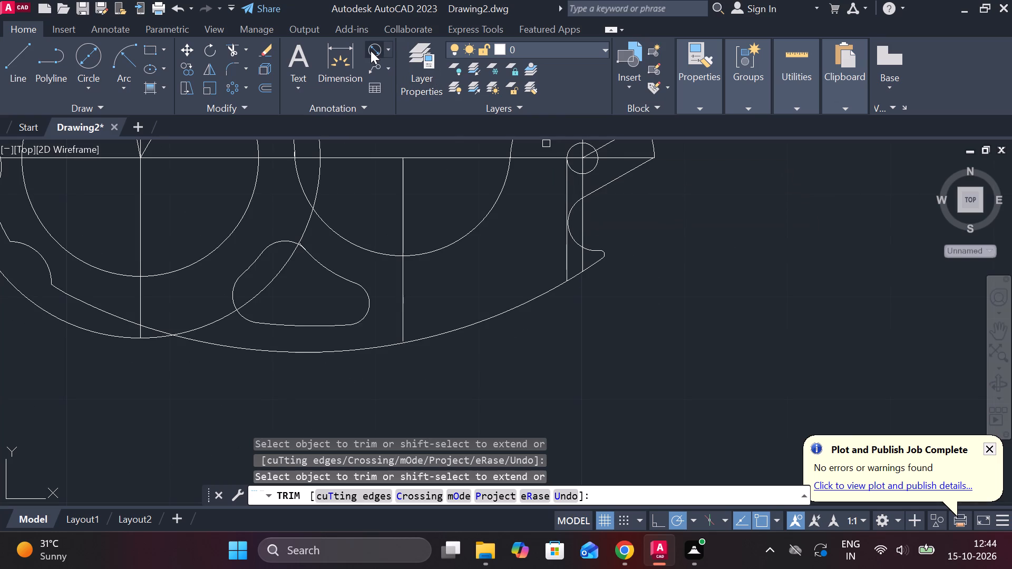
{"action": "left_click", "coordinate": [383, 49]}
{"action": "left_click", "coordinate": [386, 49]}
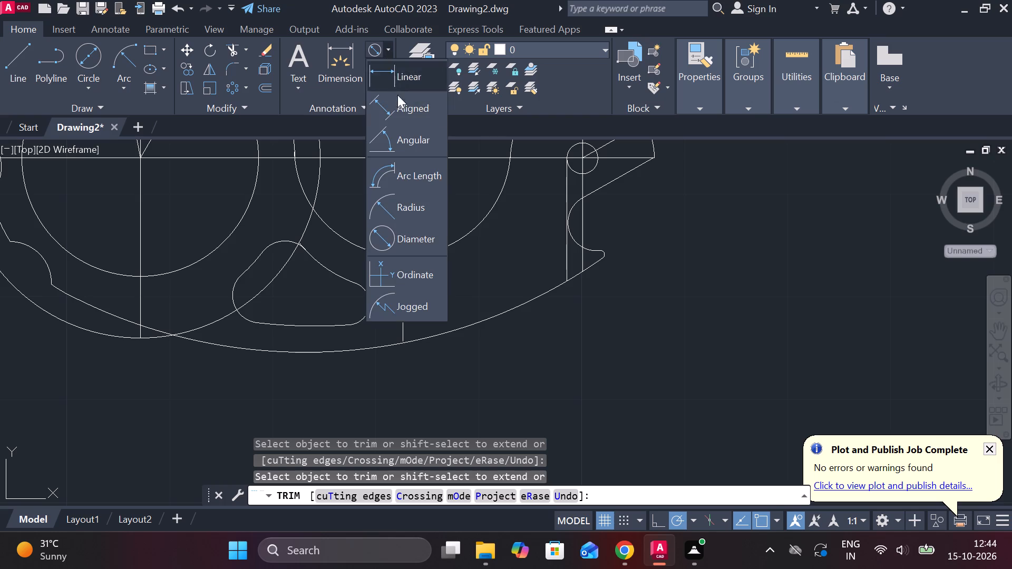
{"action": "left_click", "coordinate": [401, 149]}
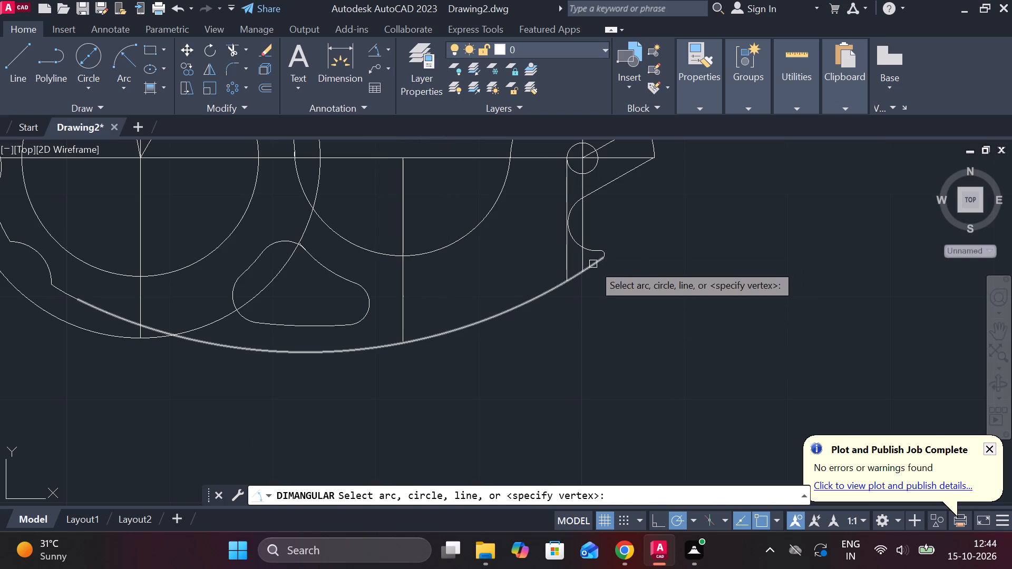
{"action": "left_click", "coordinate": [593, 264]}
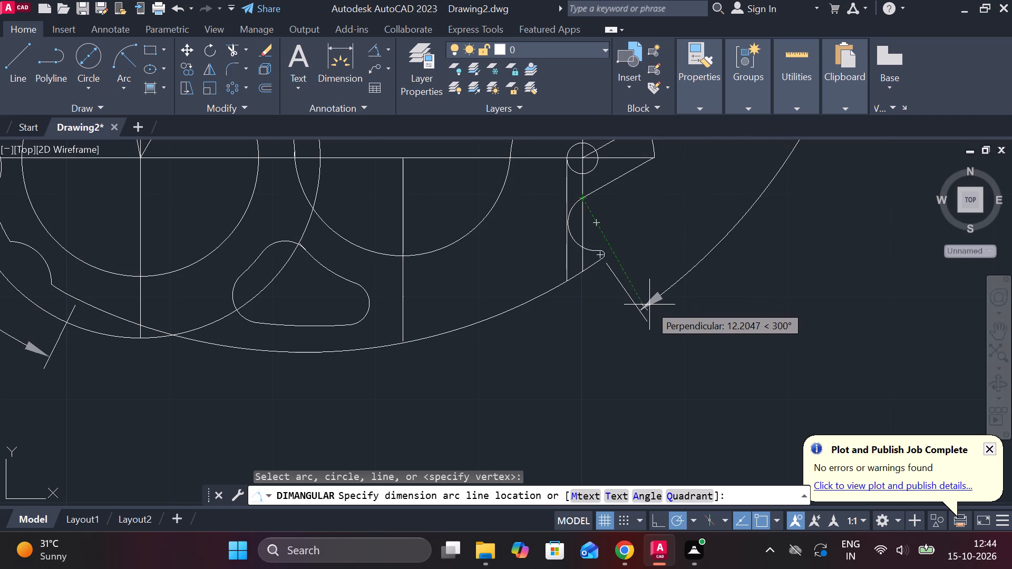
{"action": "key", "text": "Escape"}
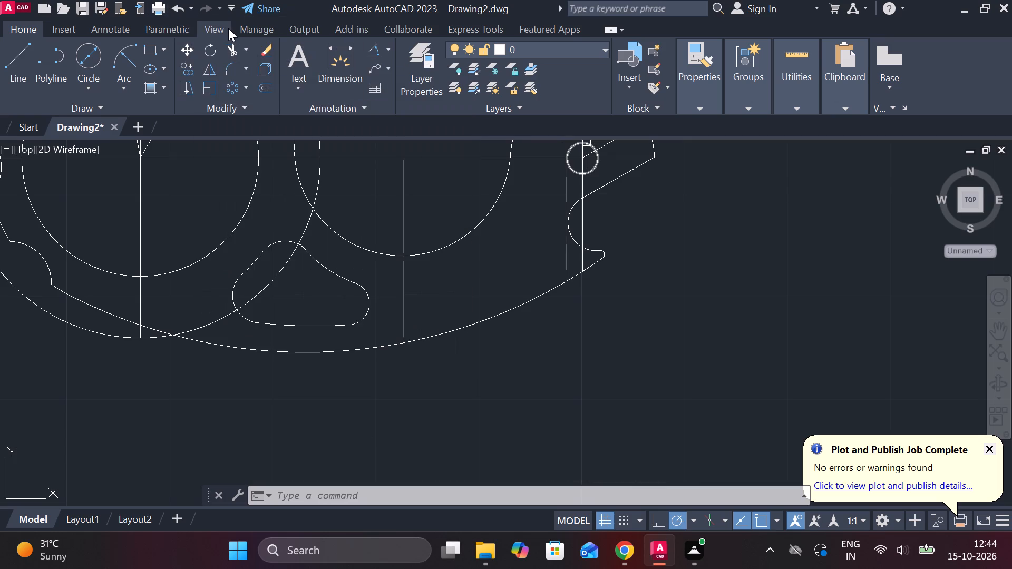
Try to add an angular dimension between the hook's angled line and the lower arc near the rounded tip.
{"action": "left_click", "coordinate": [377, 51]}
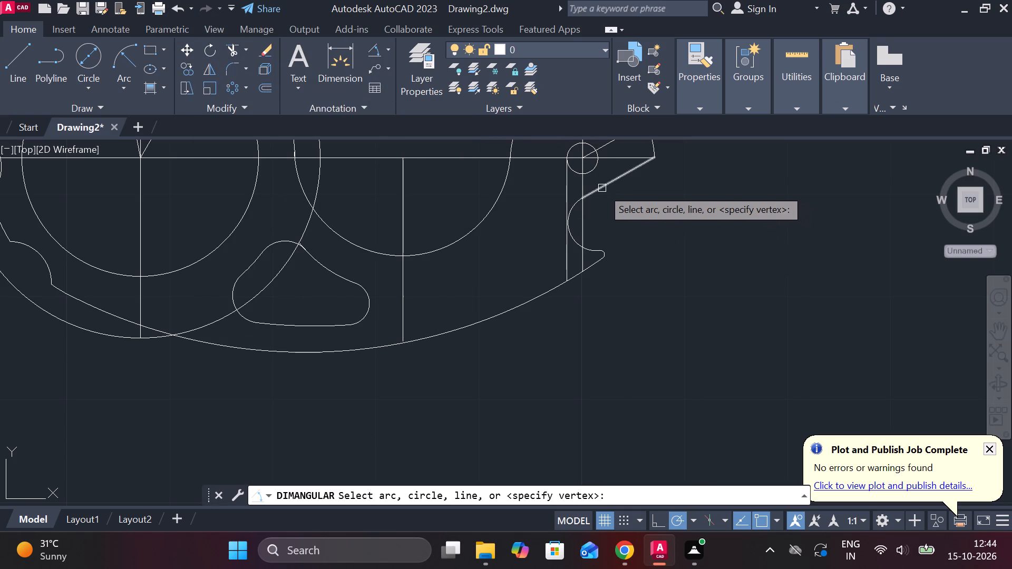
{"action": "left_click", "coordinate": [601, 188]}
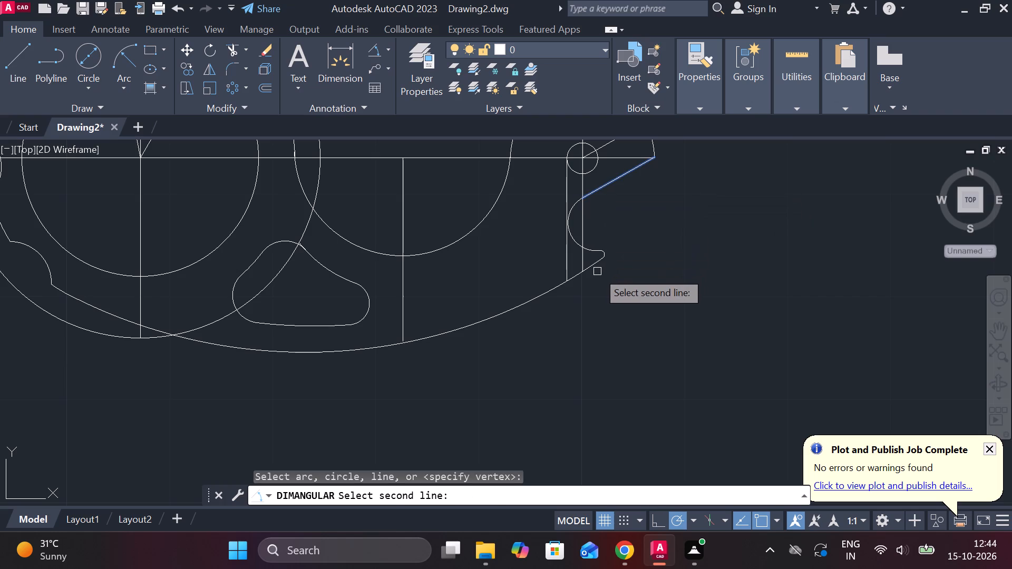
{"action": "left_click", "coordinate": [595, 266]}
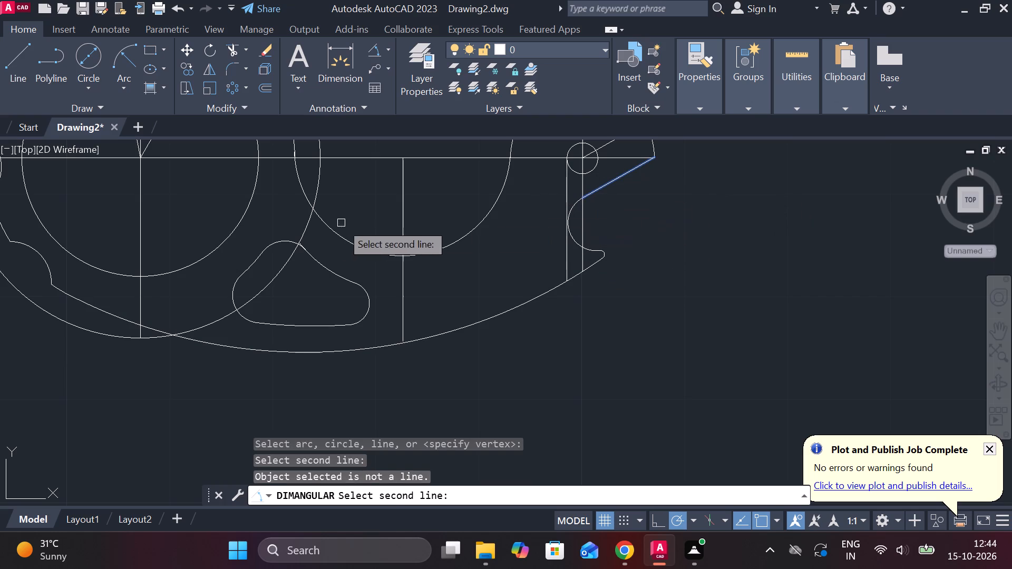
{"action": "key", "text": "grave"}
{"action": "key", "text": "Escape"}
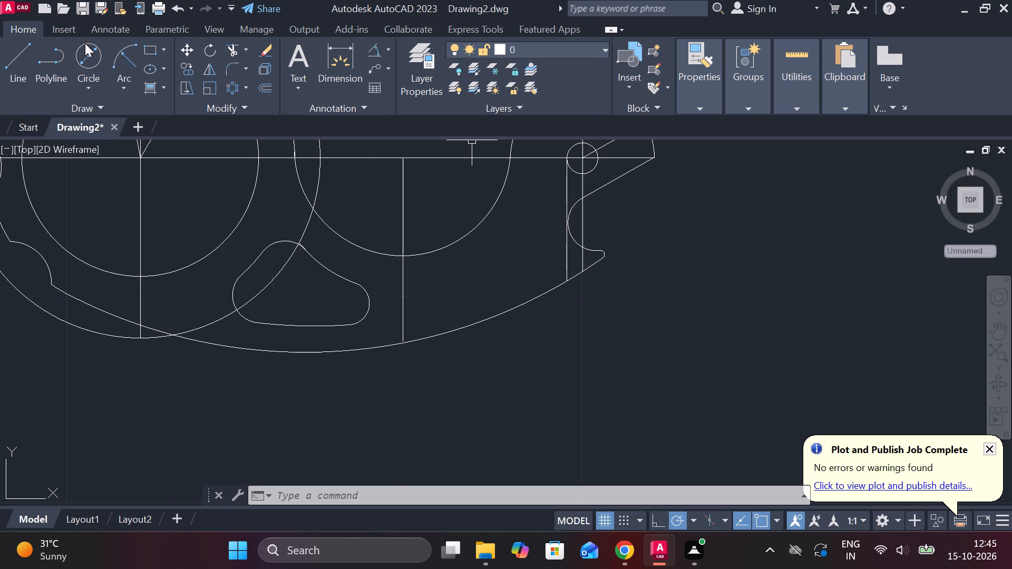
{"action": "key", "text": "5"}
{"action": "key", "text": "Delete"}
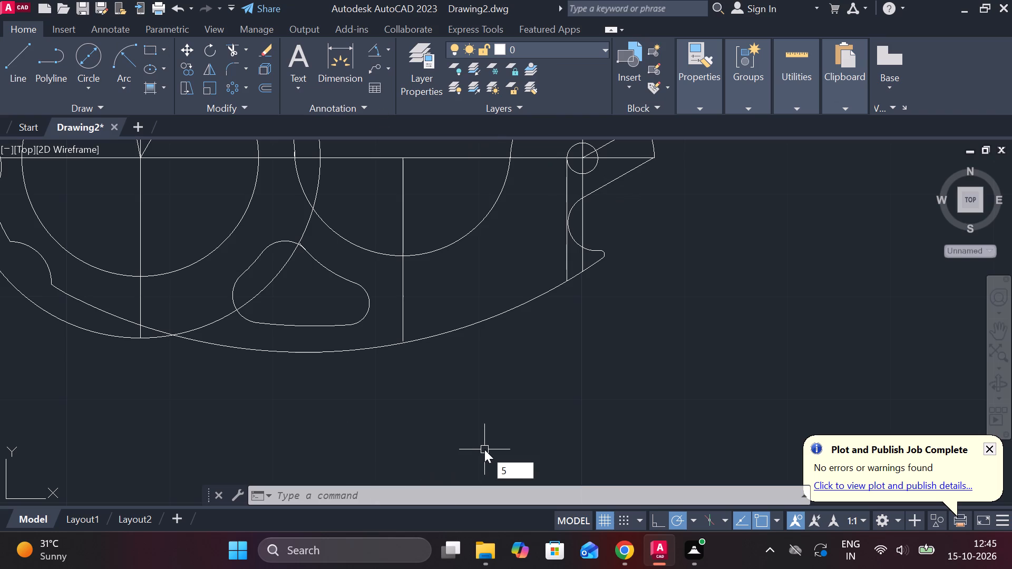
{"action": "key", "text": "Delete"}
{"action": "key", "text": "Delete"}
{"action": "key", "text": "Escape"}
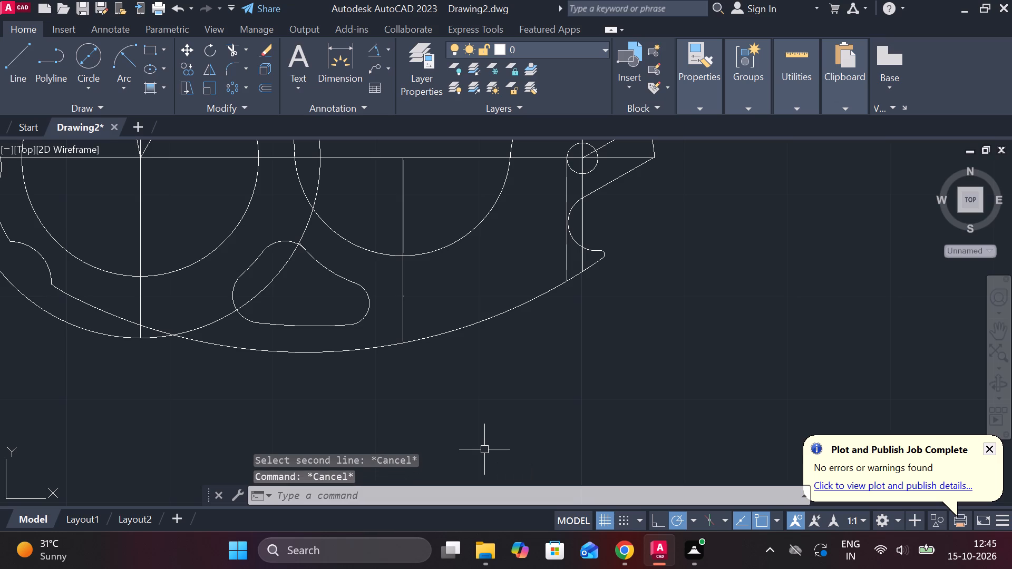
Extend the hook's remaining angled line past the vertical centre line to the other vertical line beside it.
{"action": "type", "text": "EX"}
{"action": "key", "text": "Return"}
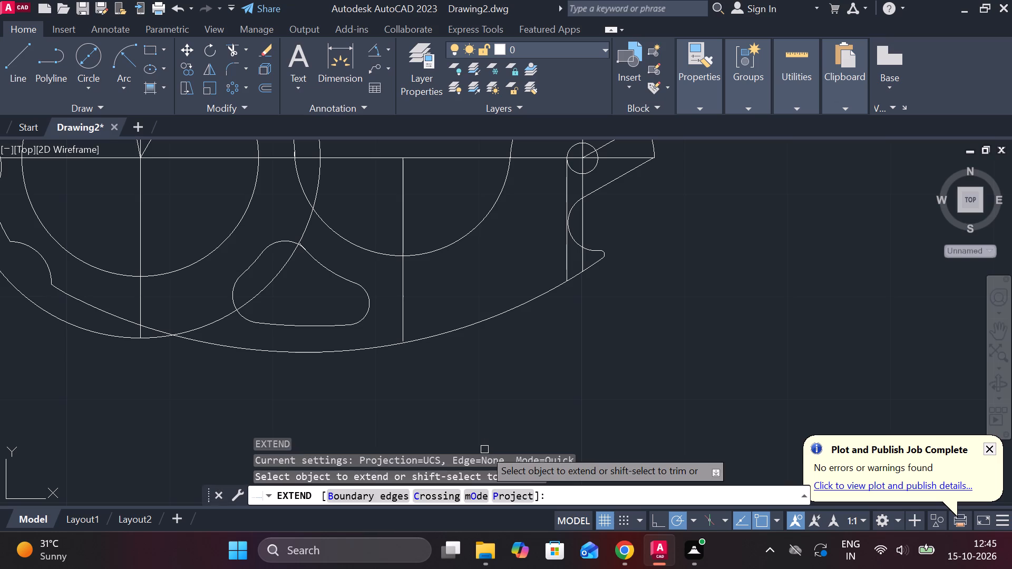
{"action": "left_click", "coordinate": [614, 182]}
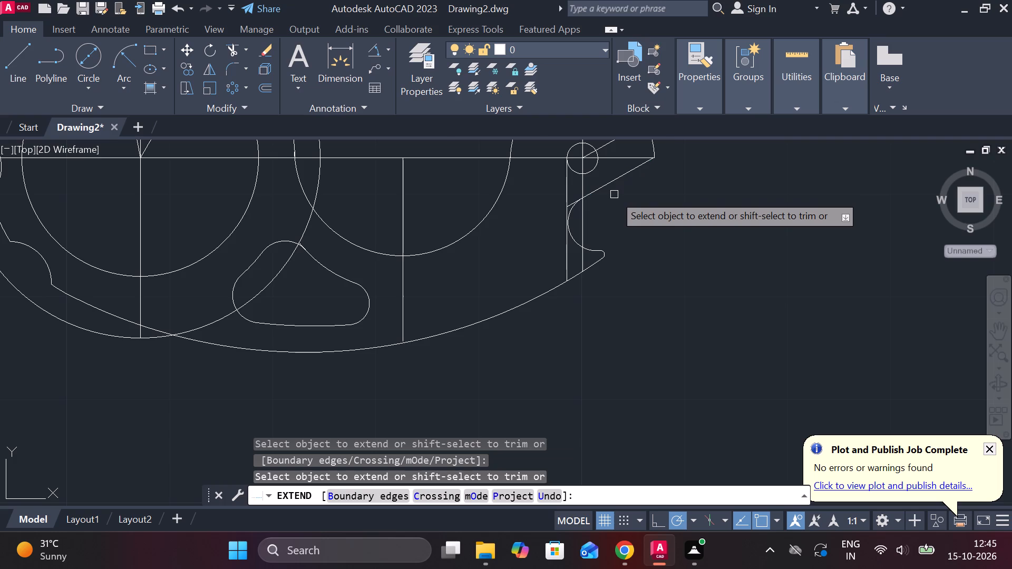
{"action": "scroll", "coordinate": [614, 194], "scroll_direction": "up", "scroll_amount": 2}
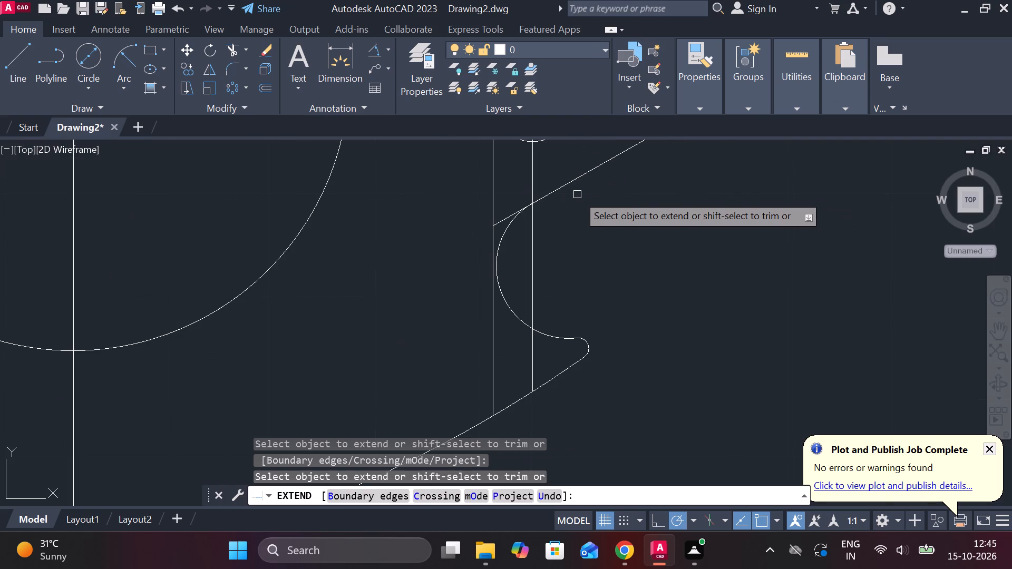
{"action": "key", "text": "Escape"}
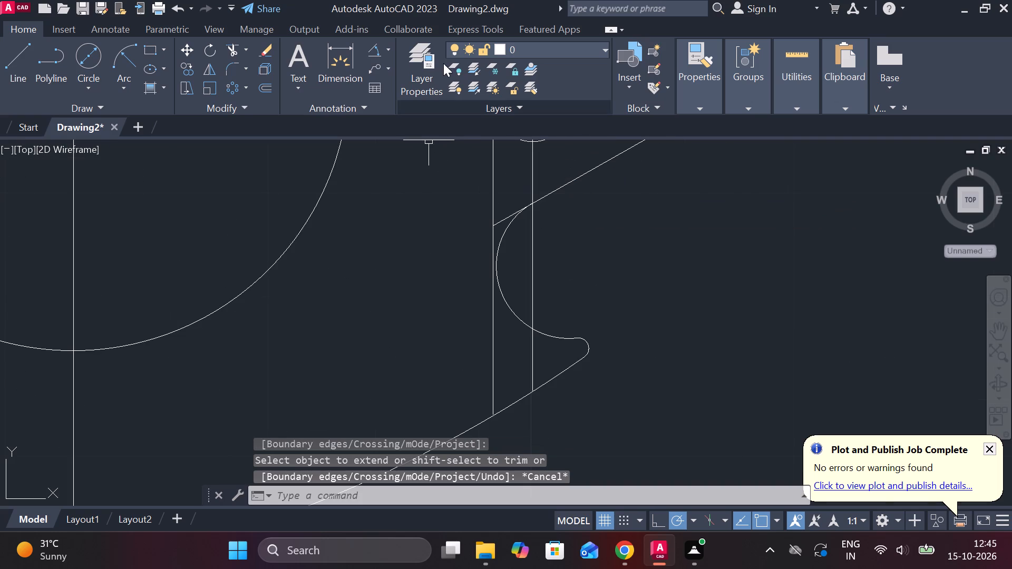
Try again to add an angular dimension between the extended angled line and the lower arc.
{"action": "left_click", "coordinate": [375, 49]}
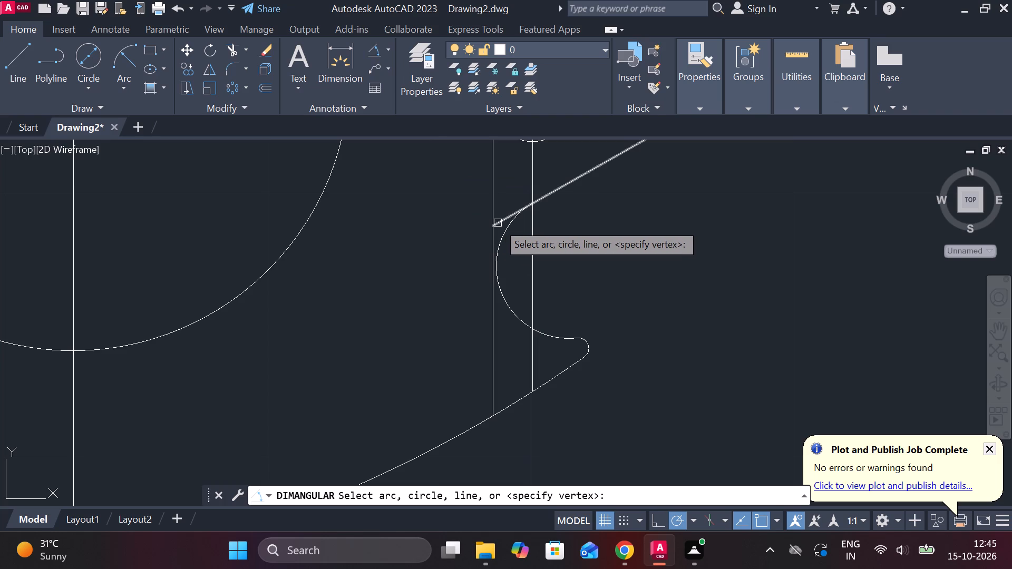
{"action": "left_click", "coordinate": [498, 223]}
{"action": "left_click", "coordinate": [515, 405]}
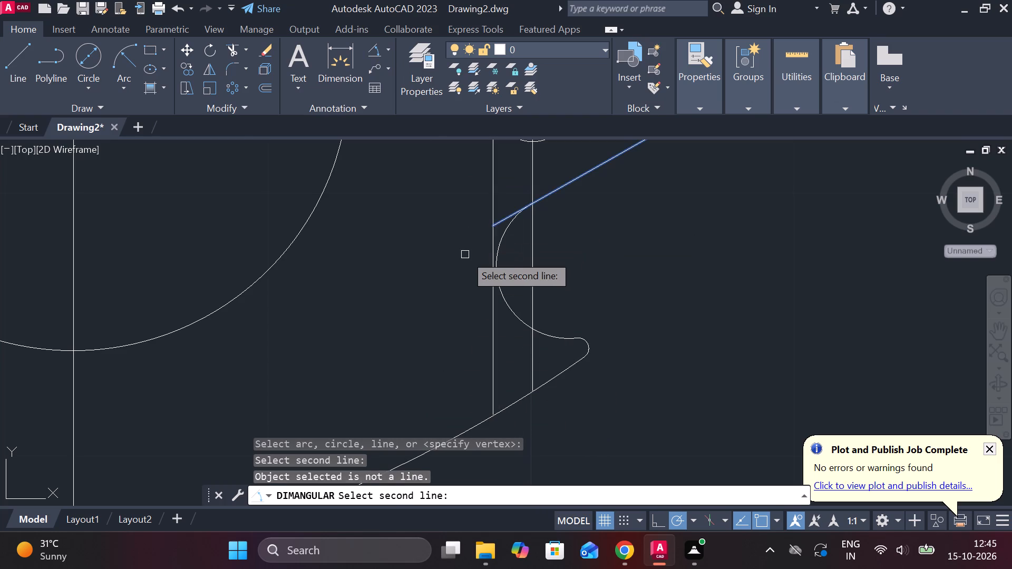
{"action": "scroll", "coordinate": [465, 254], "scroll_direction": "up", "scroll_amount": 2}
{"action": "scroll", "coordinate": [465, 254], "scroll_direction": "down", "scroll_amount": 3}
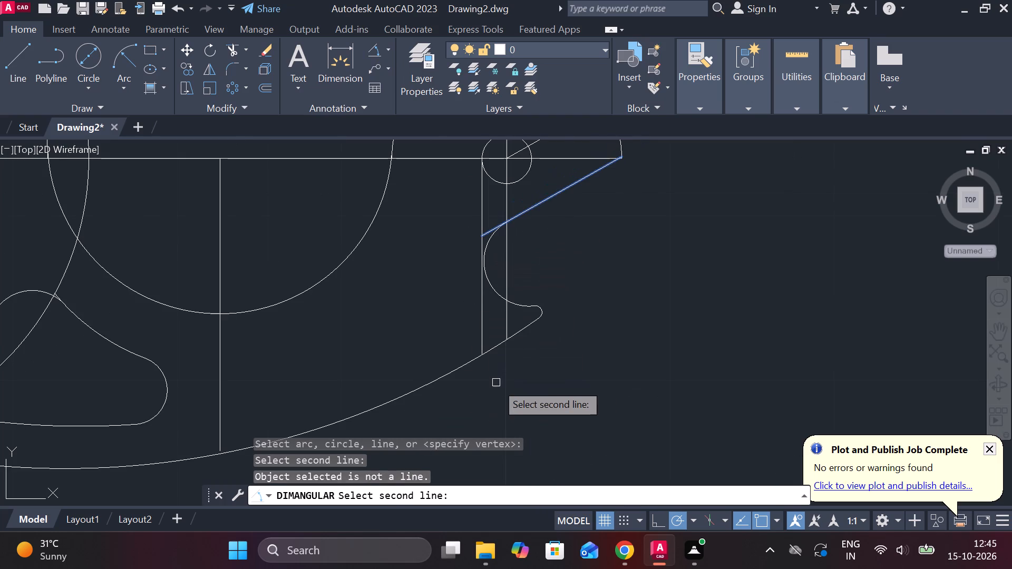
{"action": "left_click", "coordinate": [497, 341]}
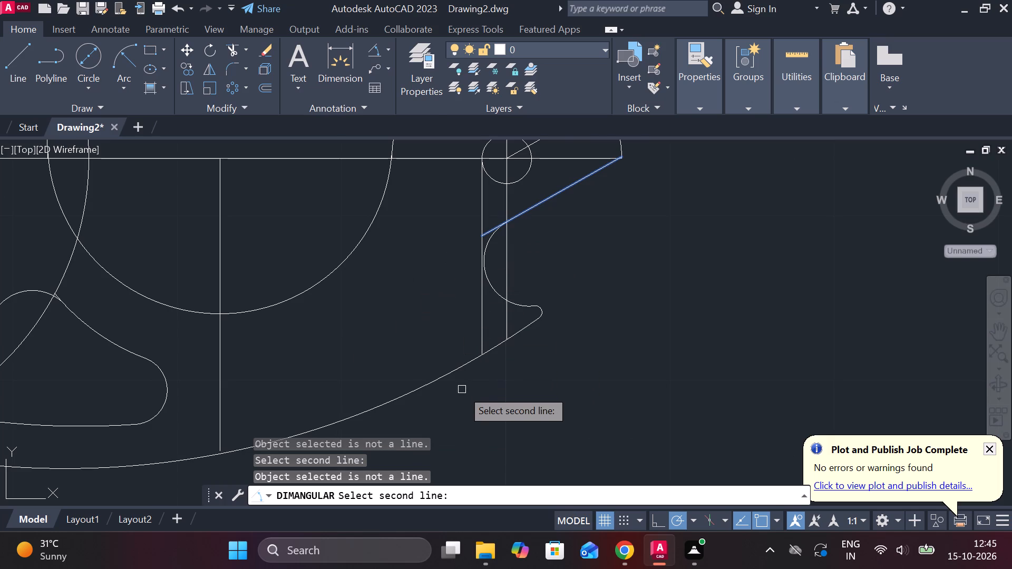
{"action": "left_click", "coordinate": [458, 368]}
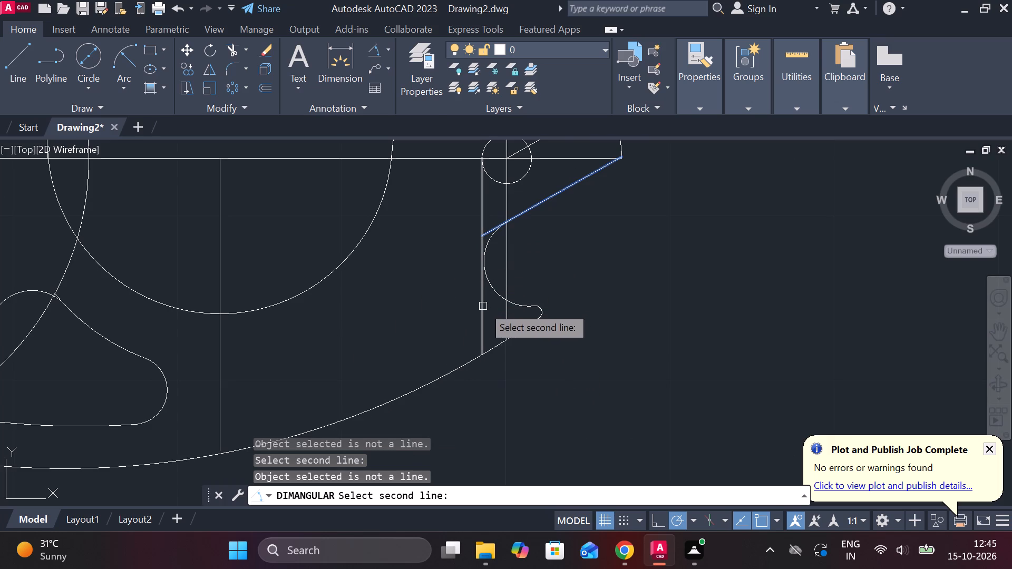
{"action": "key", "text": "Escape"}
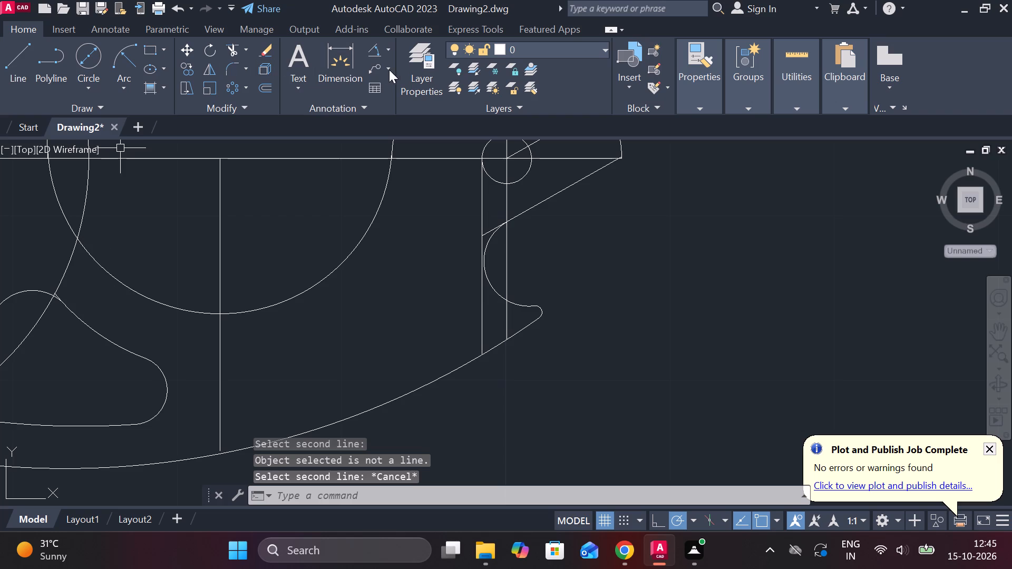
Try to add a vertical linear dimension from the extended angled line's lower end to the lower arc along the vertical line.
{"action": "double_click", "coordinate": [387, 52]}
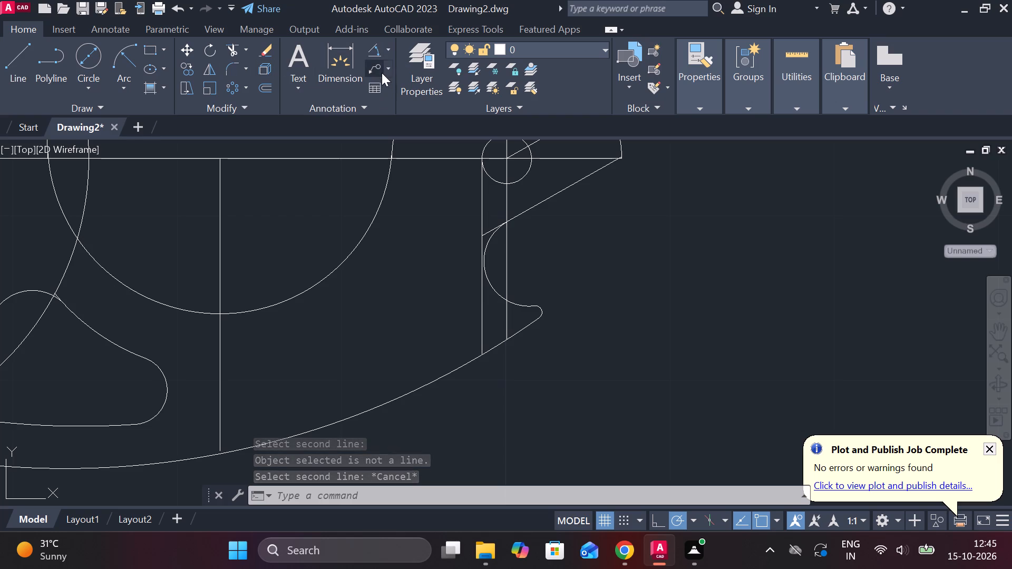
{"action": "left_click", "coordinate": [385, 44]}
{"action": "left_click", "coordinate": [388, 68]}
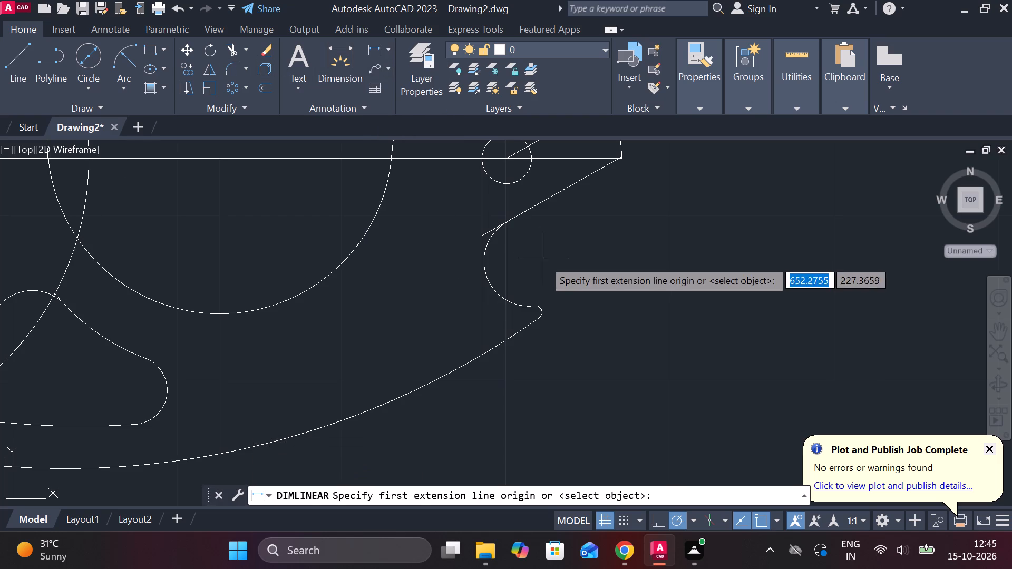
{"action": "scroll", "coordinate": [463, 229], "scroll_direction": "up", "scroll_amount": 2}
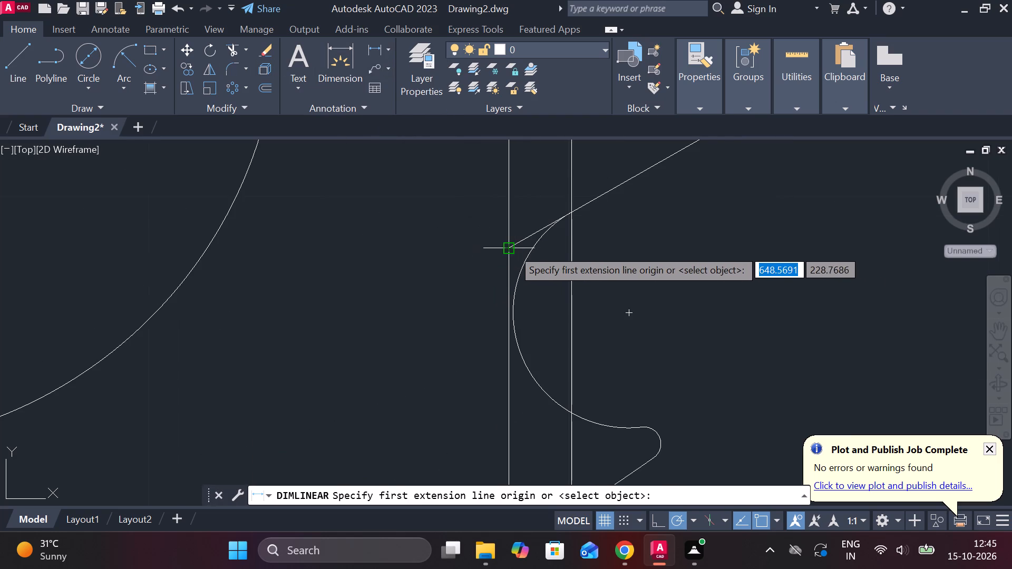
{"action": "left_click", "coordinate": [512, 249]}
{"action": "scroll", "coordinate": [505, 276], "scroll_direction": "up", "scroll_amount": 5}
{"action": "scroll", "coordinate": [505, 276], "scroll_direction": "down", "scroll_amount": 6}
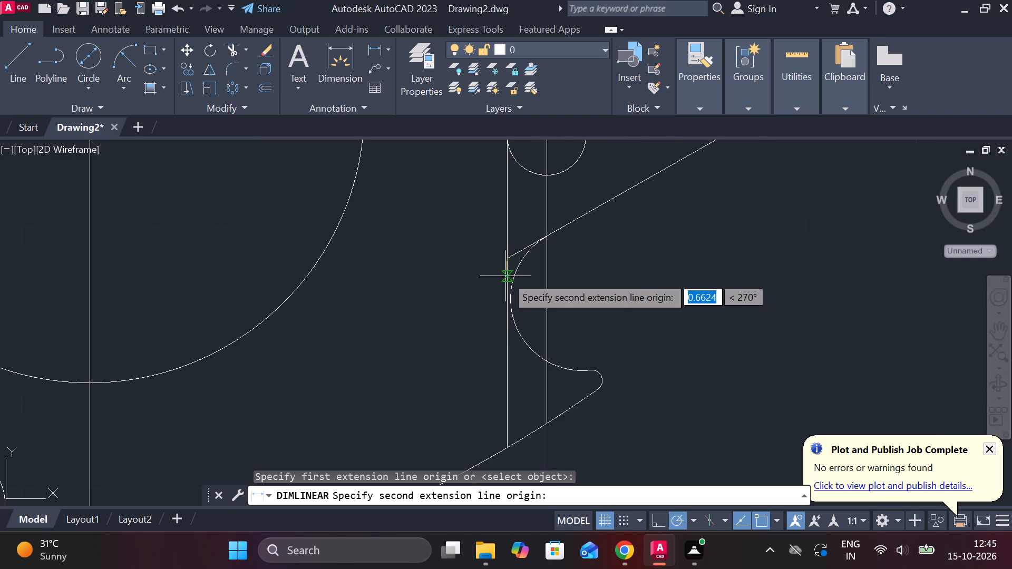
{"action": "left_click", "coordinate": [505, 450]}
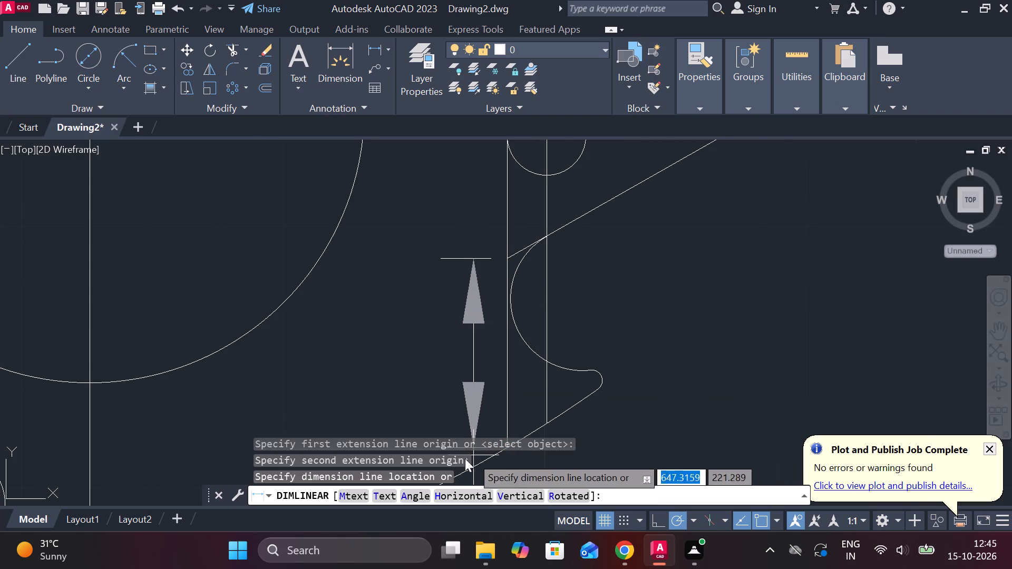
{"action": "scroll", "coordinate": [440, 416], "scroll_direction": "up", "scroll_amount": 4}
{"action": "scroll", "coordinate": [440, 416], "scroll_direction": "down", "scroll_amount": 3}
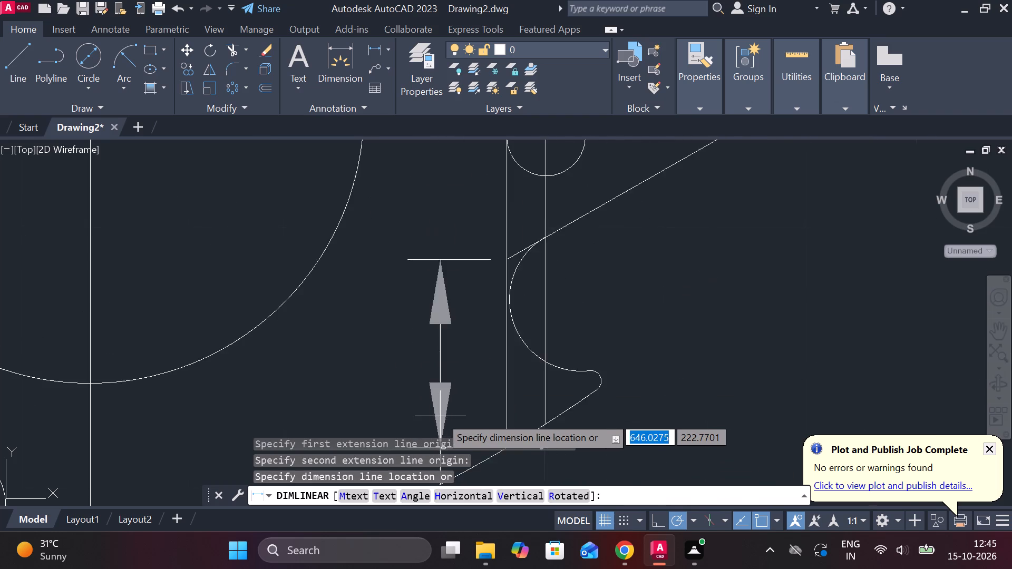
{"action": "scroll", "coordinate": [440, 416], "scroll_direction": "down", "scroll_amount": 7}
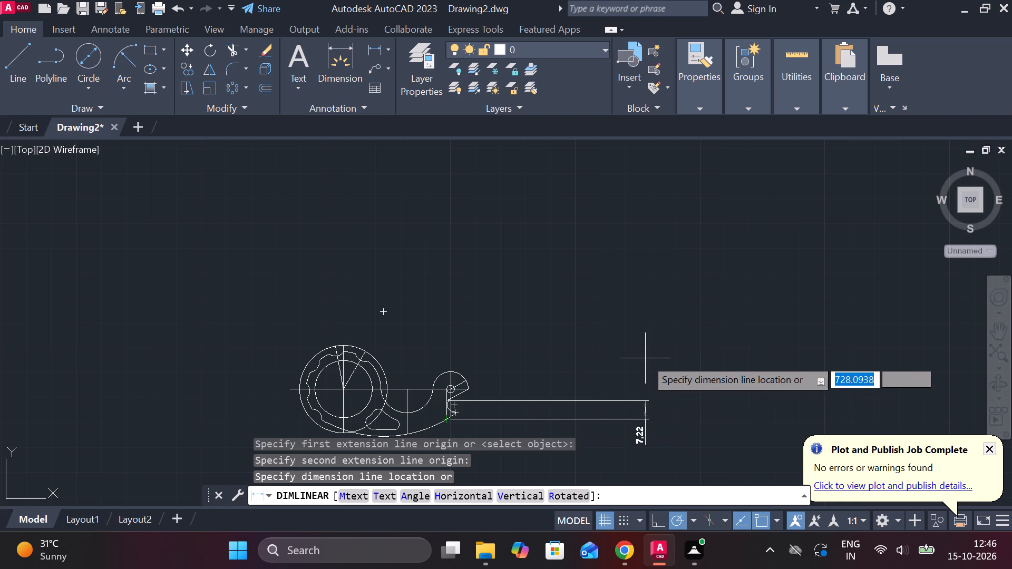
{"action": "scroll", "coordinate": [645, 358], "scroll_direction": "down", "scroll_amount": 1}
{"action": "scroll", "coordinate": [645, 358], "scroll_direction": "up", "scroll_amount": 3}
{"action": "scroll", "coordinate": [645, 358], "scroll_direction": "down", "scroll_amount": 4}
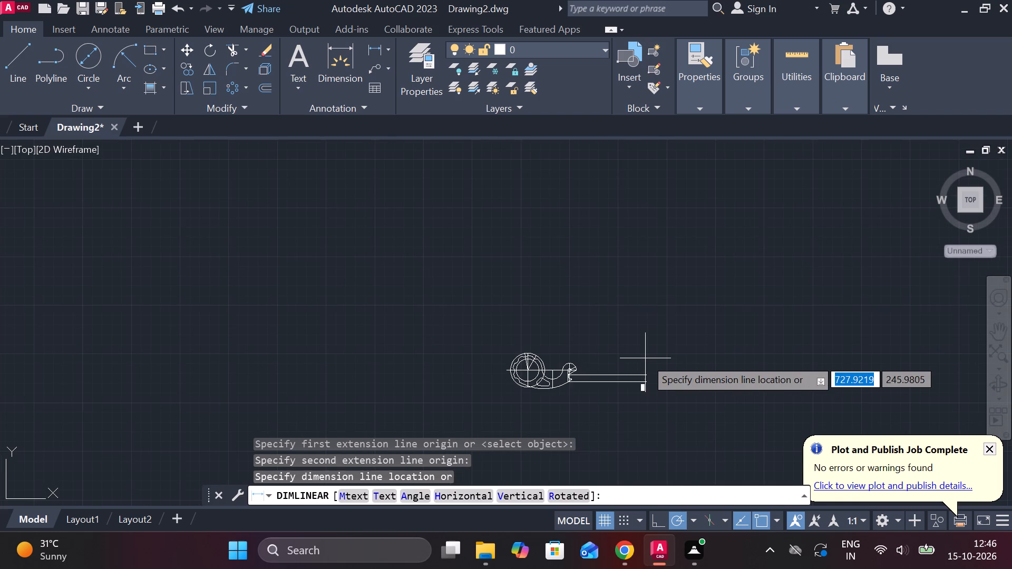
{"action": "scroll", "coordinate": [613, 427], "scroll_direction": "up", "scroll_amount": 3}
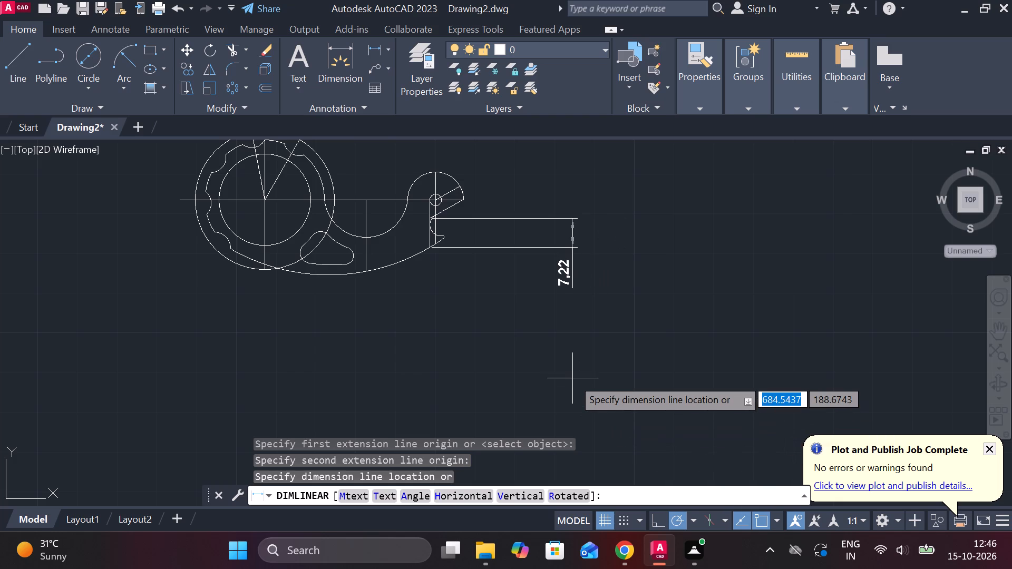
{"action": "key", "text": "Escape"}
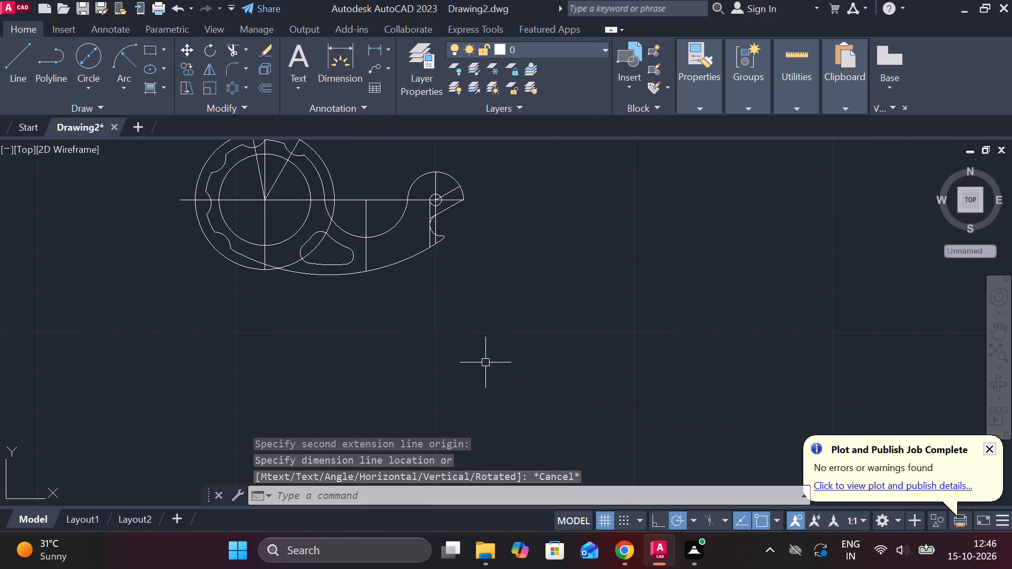
Copy the hook's angled line 5.7 units at 315° so it lies outside the rounded tip.
{"action": "scroll", "coordinate": [456, 225], "scroll_direction": "up", "scroll_amount": 3}
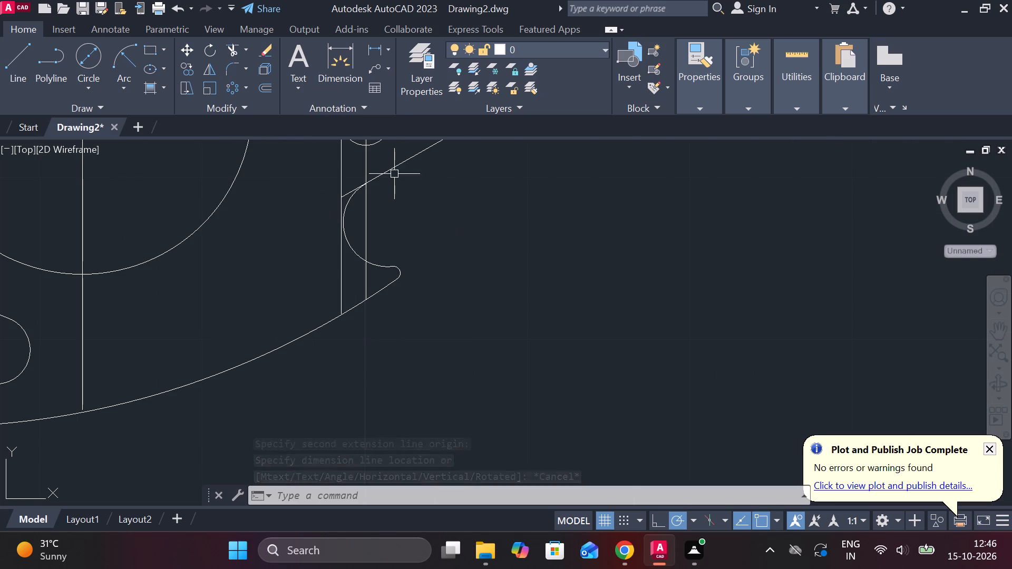
{"action": "left_click", "coordinate": [396, 166]}
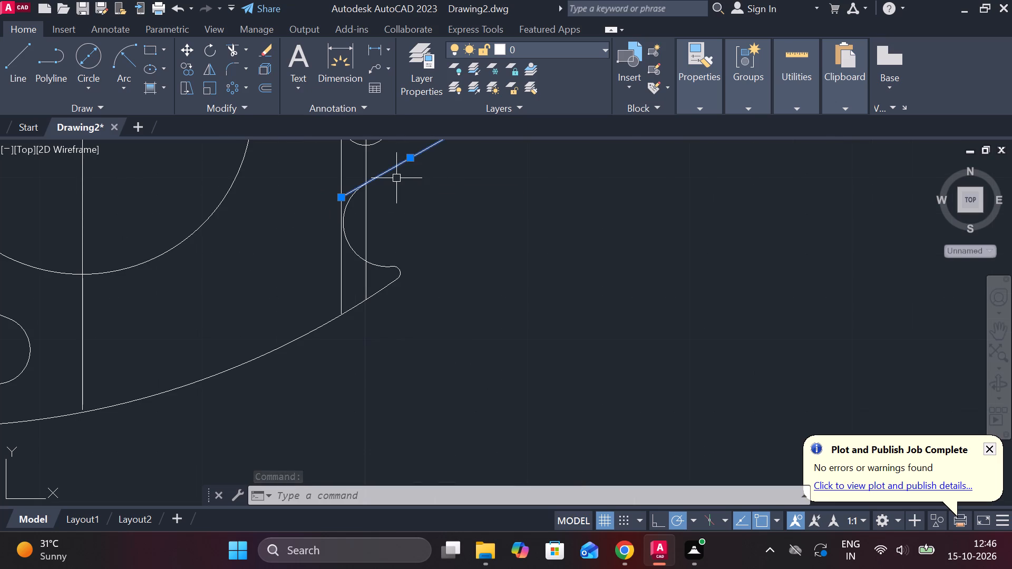
{"action": "key", "text": "c"}
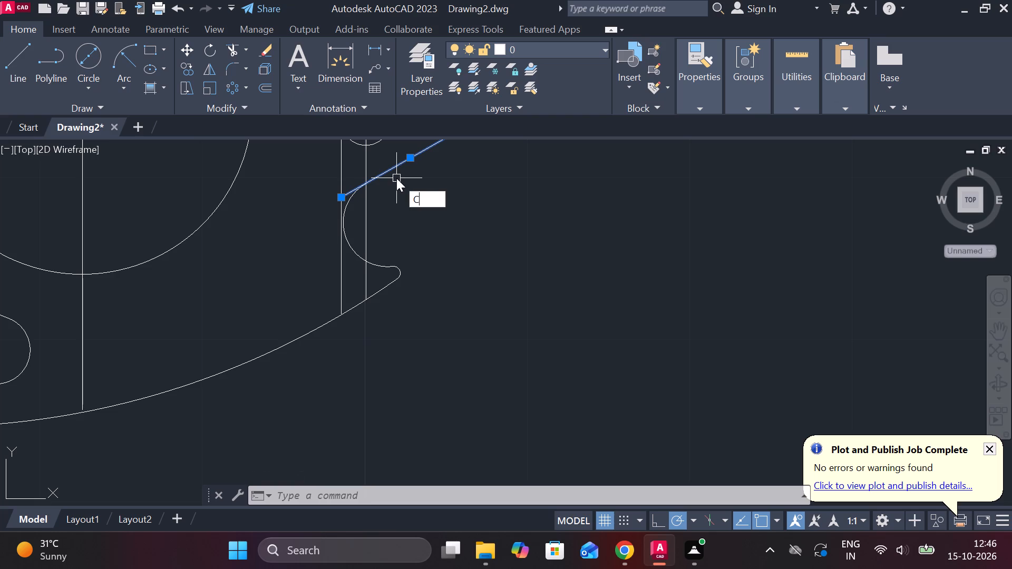
{"action": "key", "text": "o"}
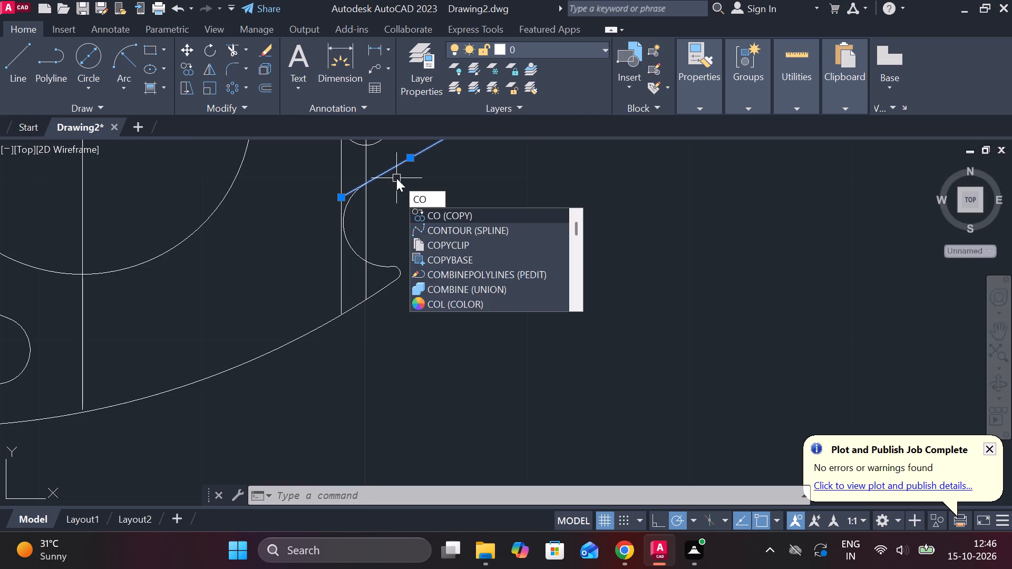
{"action": "key", "text": "Return"}
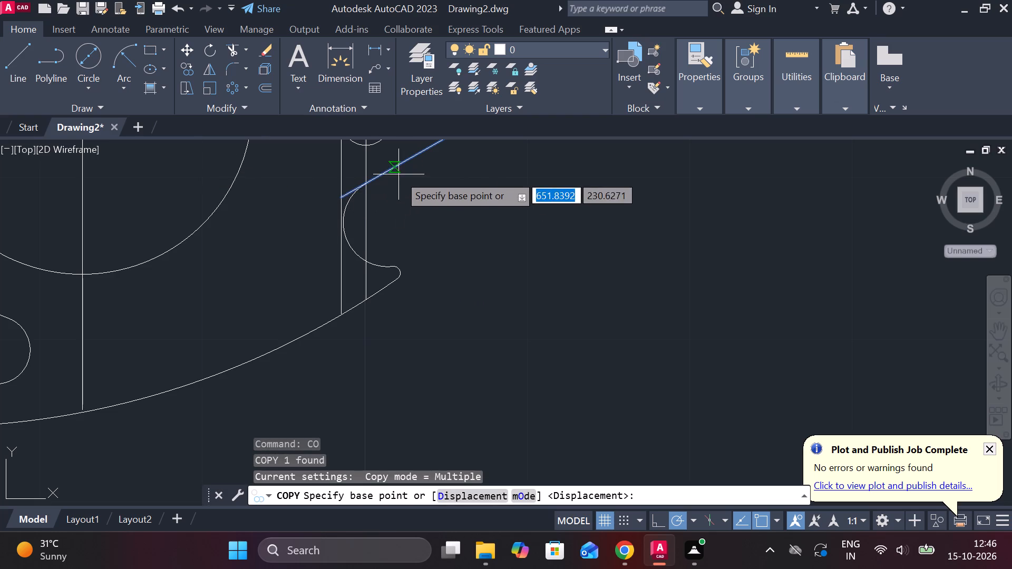
{"action": "left_click", "coordinate": [394, 172]}
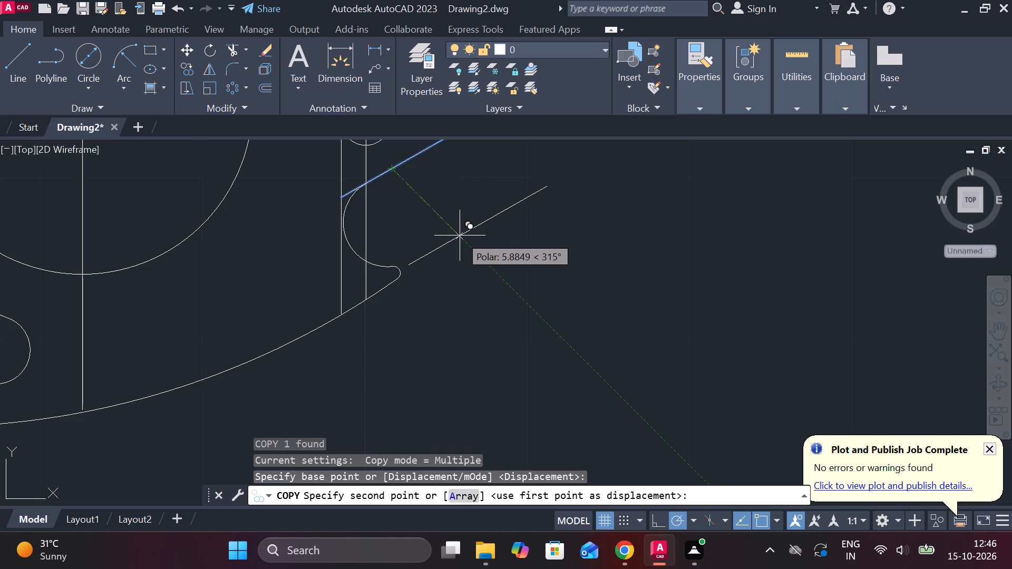
{"action": "type", "text": "5."}
{"action": "key", "text": "7"}
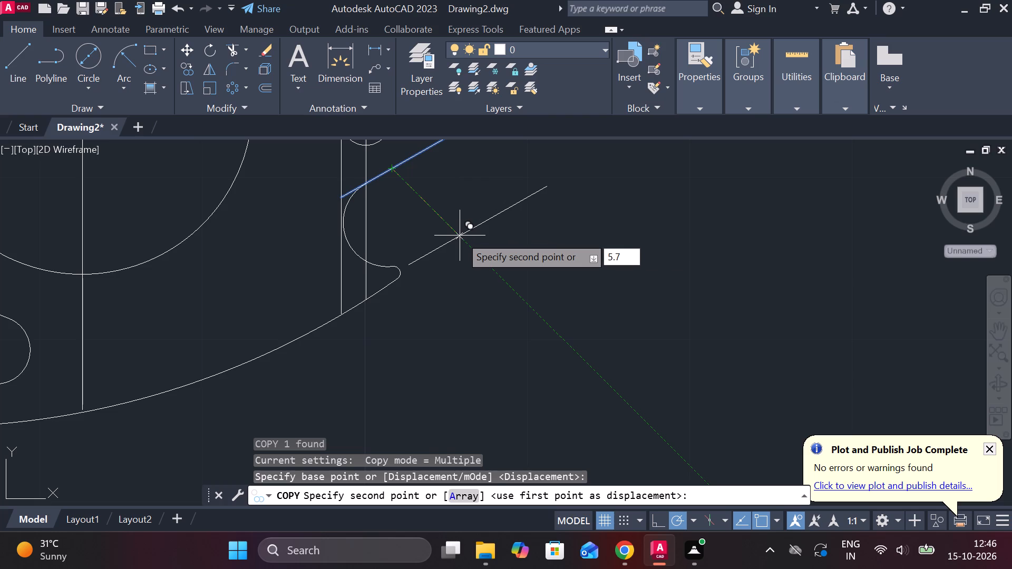
{"action": "key", "text": "Return"}
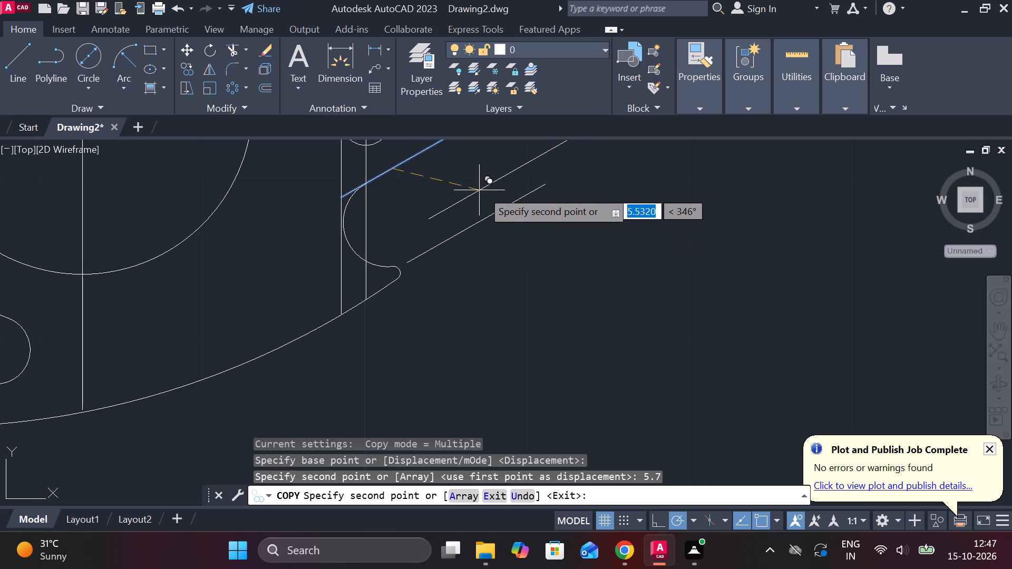
{"action": "key", "text": "Escape"}
{"action": "key", "text": "grave"}
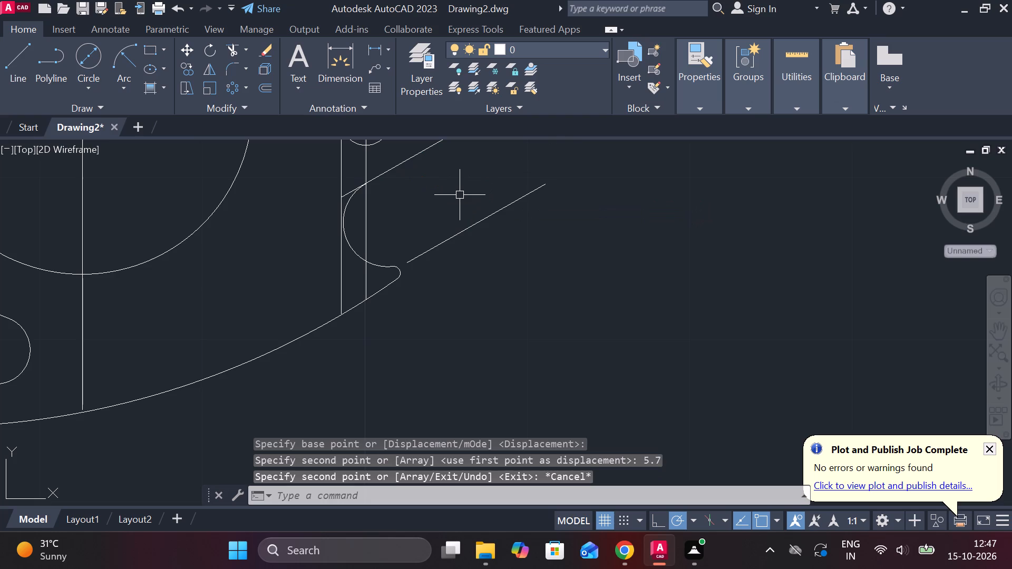
Extend the copied angled line through the rounded tip and past the vertical centre line to the other vertical line.
{"action": "type", "text": "EX"}
{"action": "key", "text": "Return"}
{"action": "left_click", "coordinate": [433, 252]}
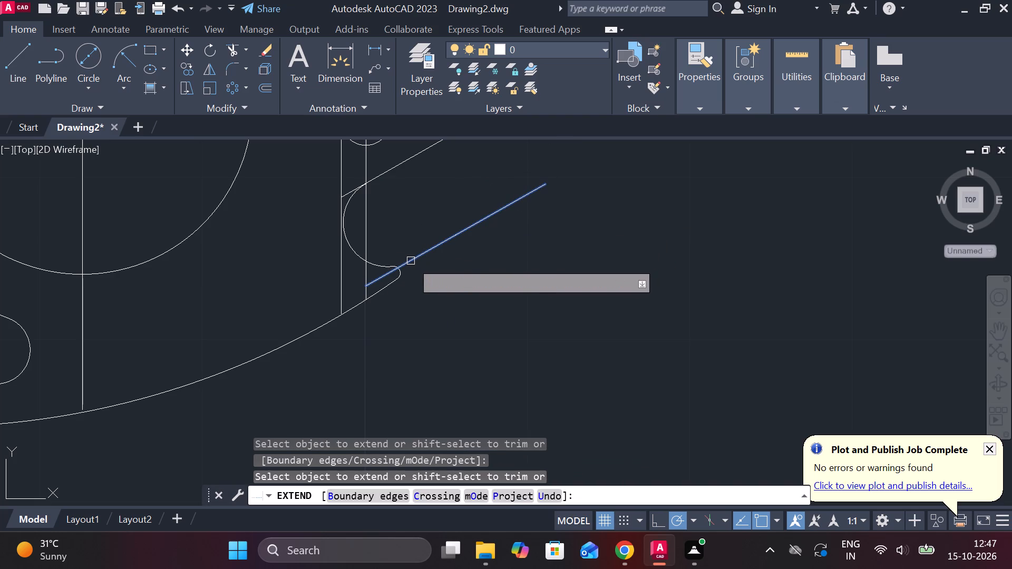
{"action": "left_click", "coordinate": [411, 261]}
{"action": "left_click", "coordinate": [378, 278]}
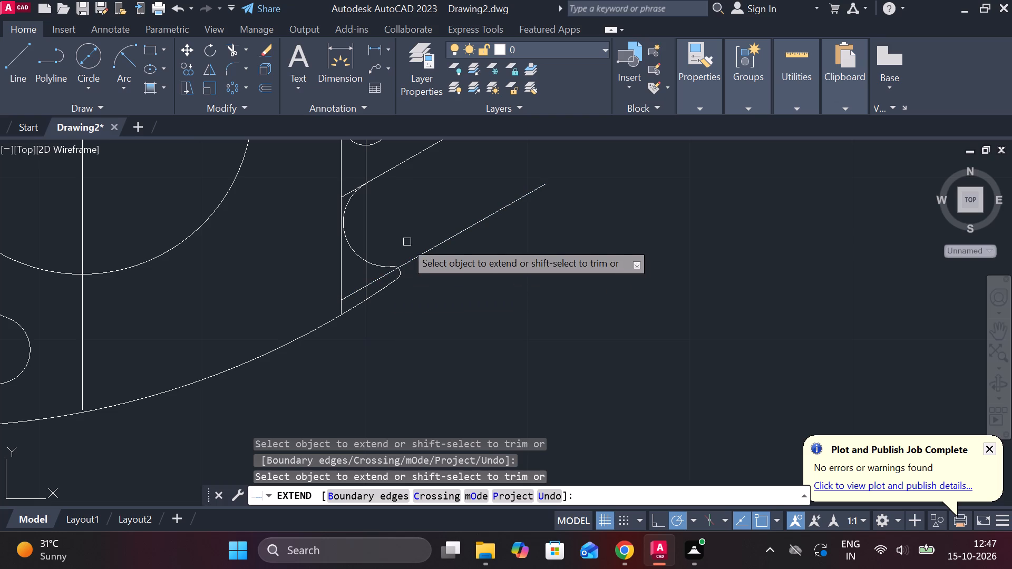
{"action": "scroll", "coordinate": [397, 241], "scroll_direction": "up", "scroll_amount": 3}
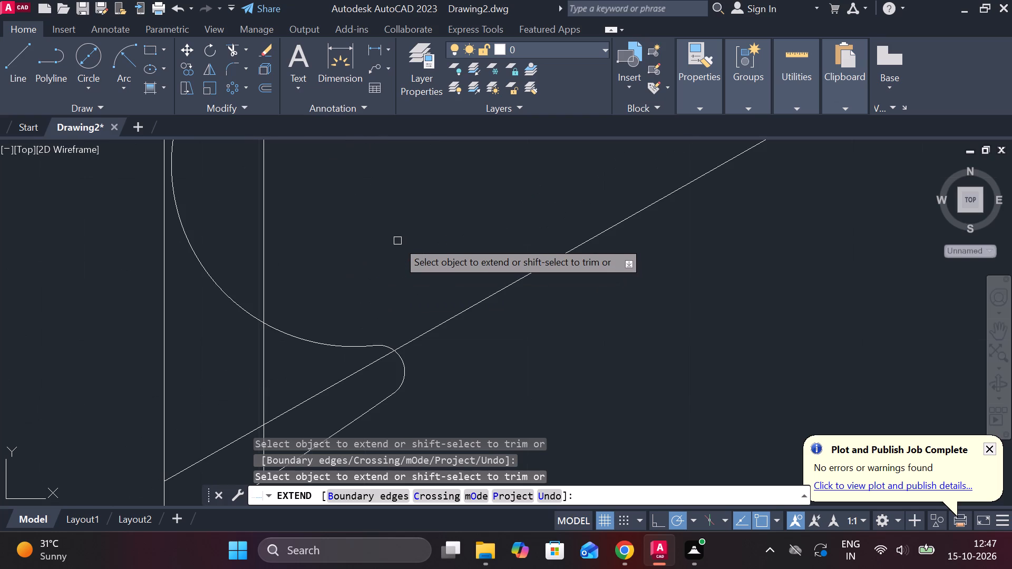
{"action": "scroll", "coordinate": [367, 241], "scroll_direction": "down", "scroll_amount": 3}
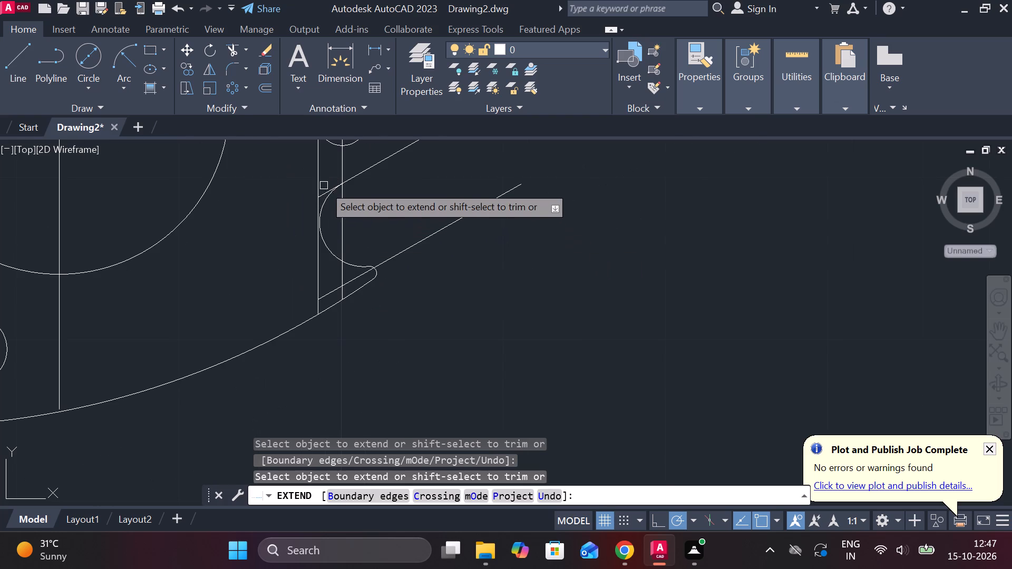
{"action": "scroll", "coordinate": [327, 182], "scroll_direction": "up", "scroll_amount": 2}
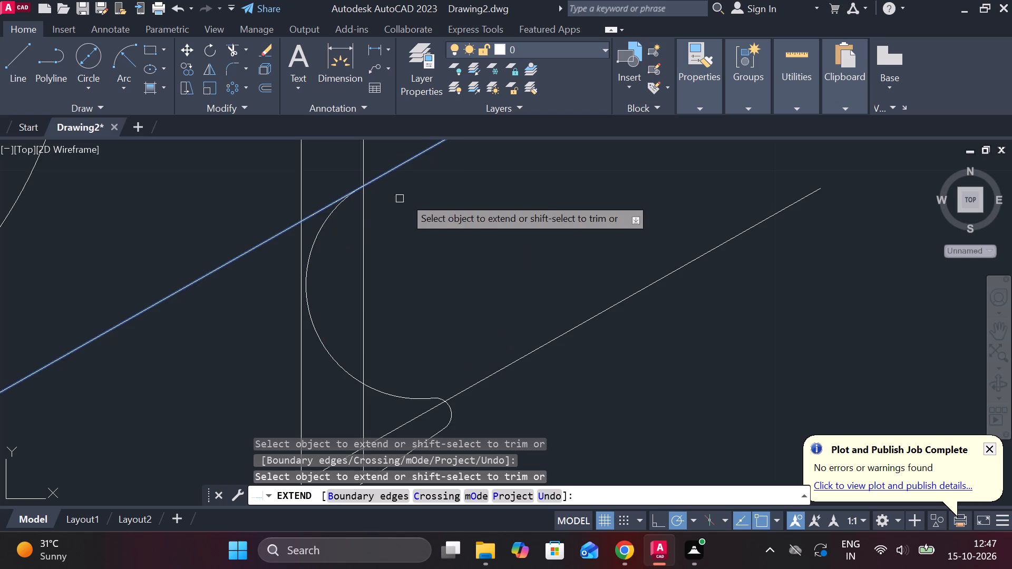
{"action": "scroll", "coordinate": [422, 219], "scroll_direction": "down", "scroll_amount": 2}
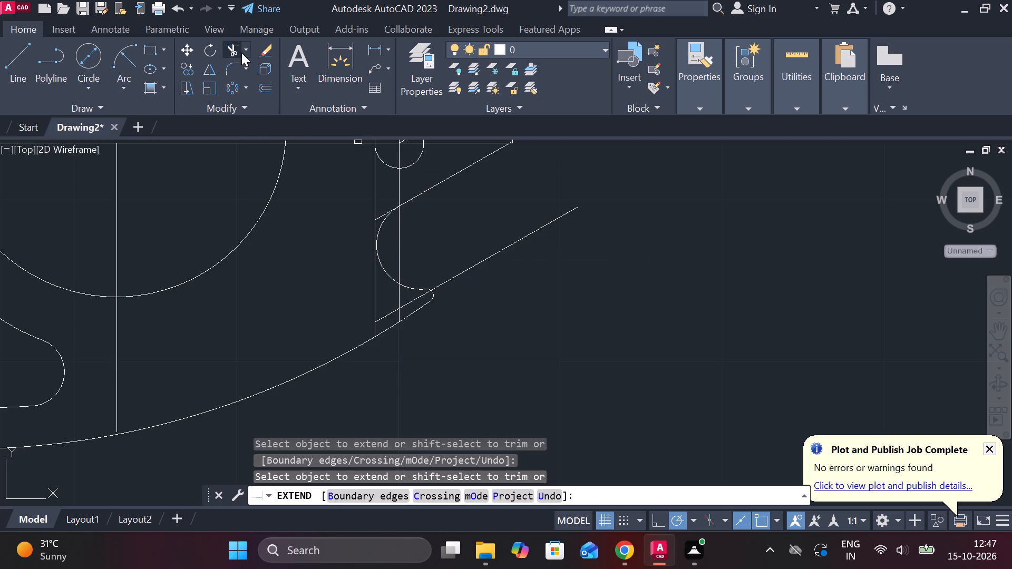
{"action": "key", "text": "Escape"}
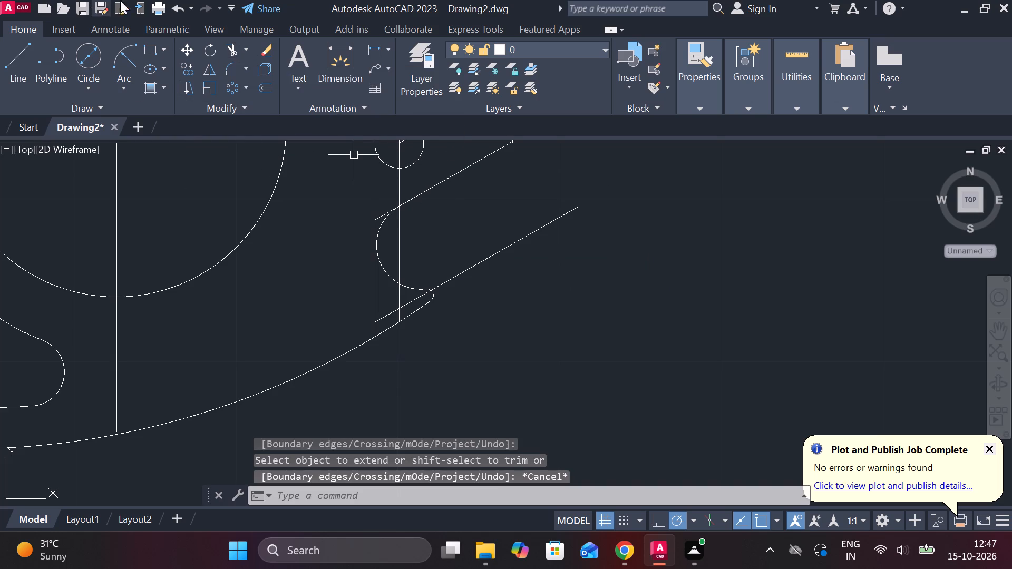
Trim away the rounded tip arc on both sides of the copied angled line.
{"action": "left_click", "coordinate": [227, 48]}
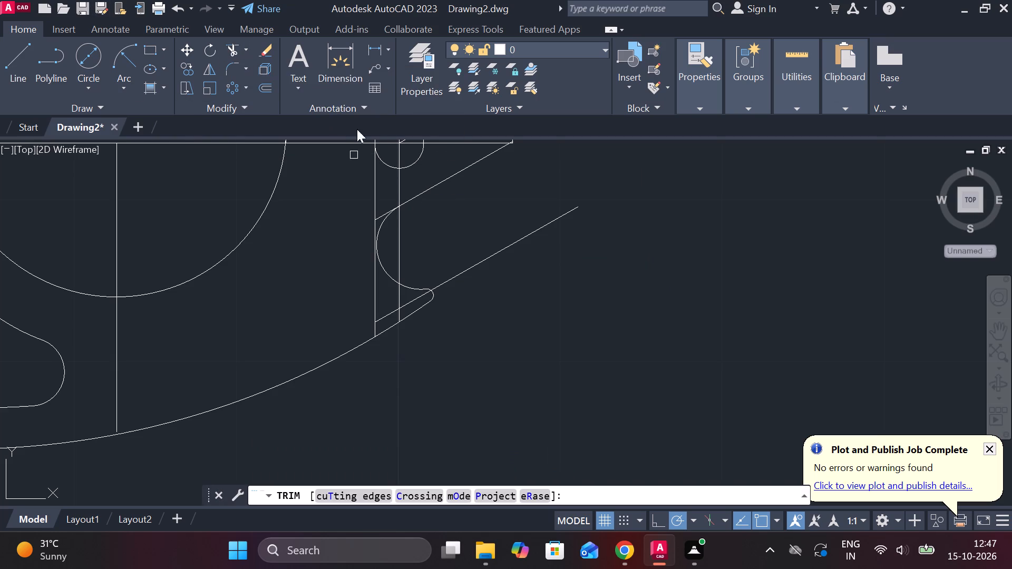
{"action": "scroll", "coordinate": [437, 247], "scroll_direction": "up", "scroll_amount": 2}
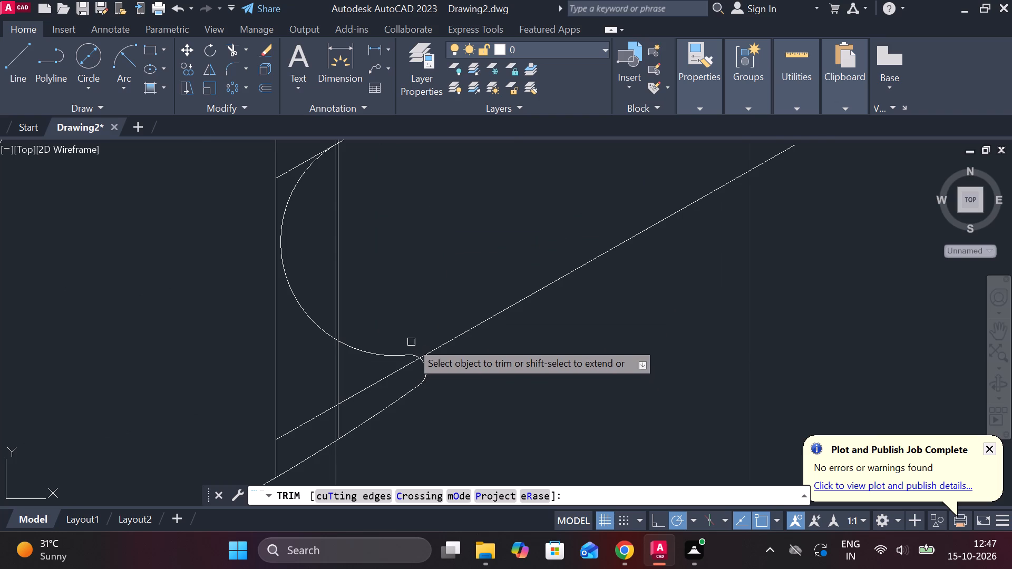
{"action": "scroll", "coordinate": [416, 351], "scroll_direction": "up", "scroll_amount": 2}
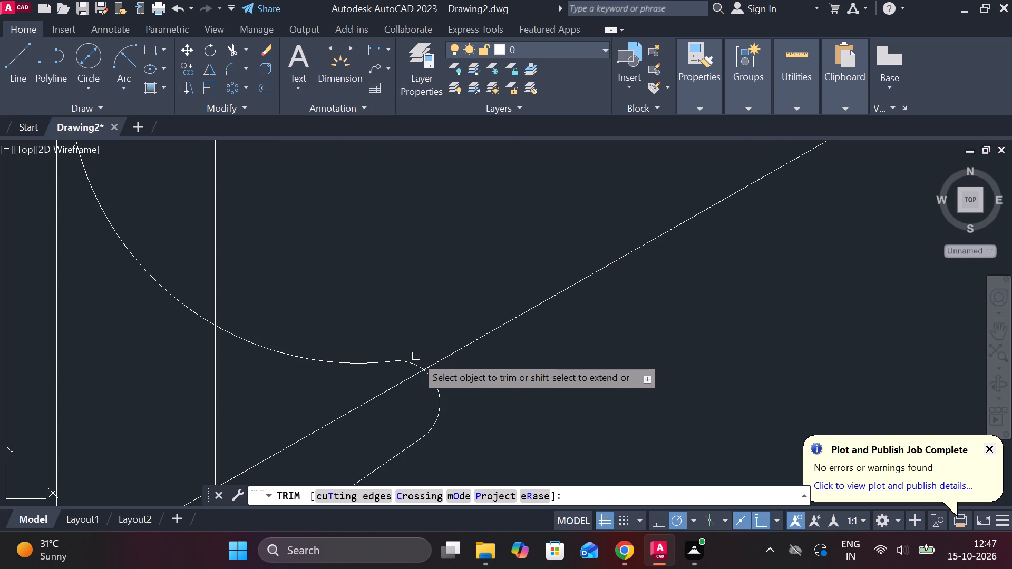
{"action": "left_click", "coordinate": [413, 365]}
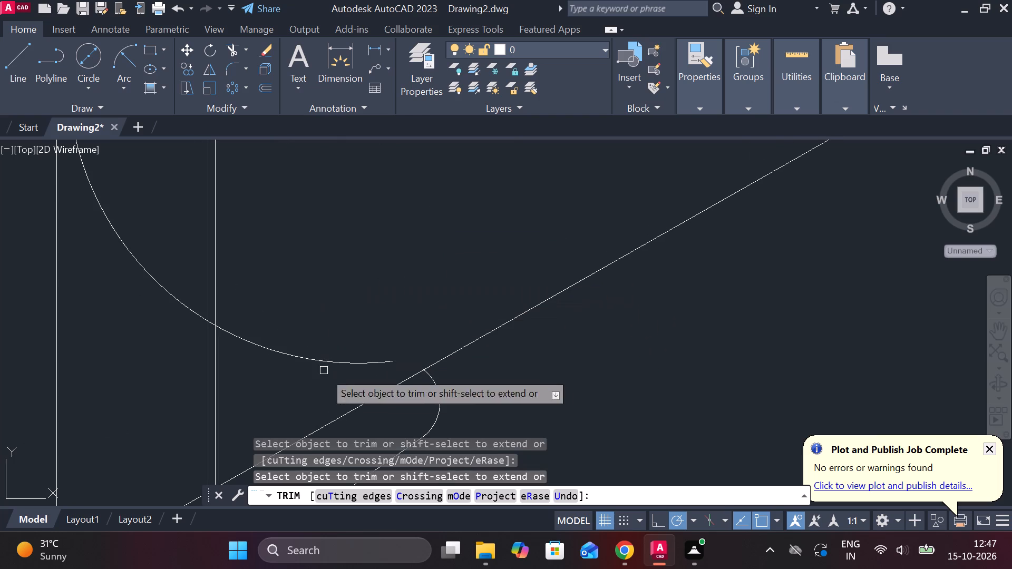
{"action": "left_click", "coordinate": [442, 391]}
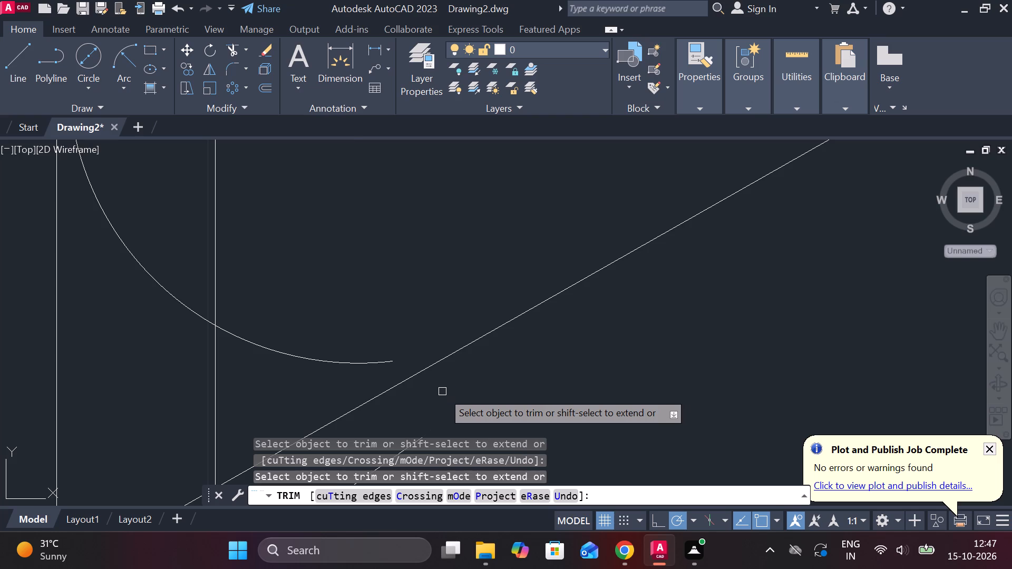
{"action": "scroll", "coordinate": [442, 391], "scroll_direction": "down", "scroll_amount": 4}
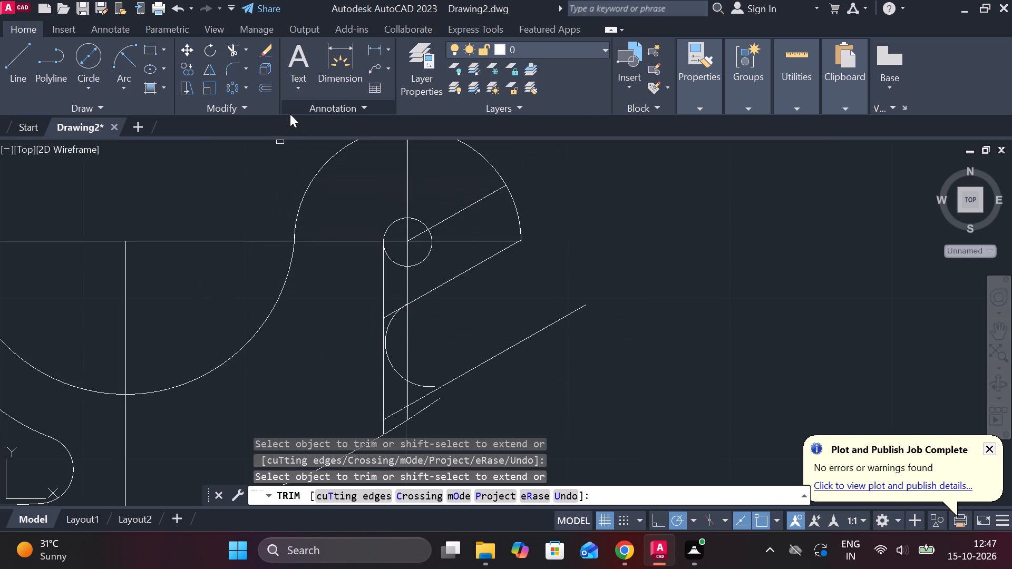
{"action": "key", "text": "Escape"}
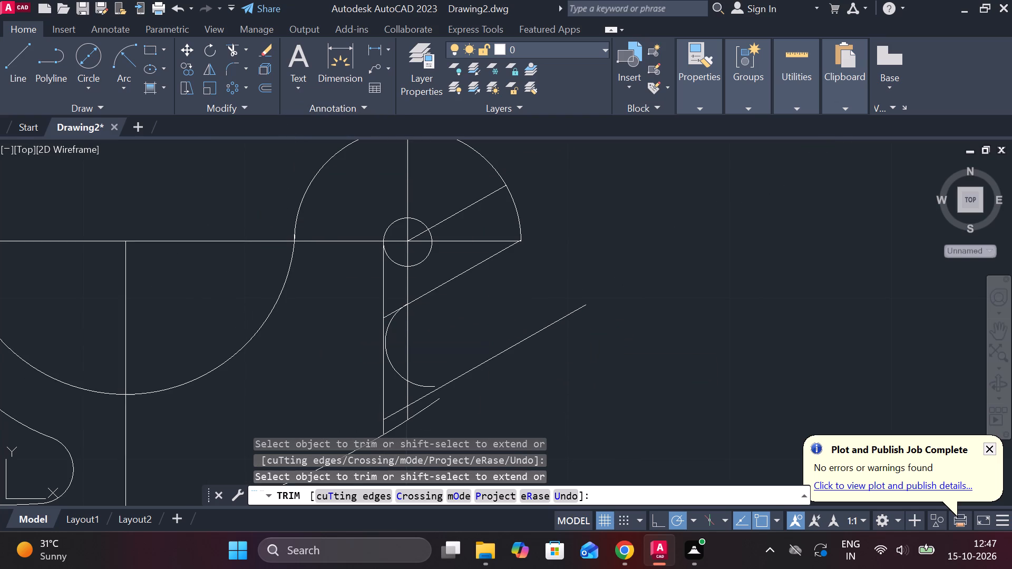
Extend the inner hook arc and the lower large arc so that both meet the copied angled line.
{"action": "type", "text": "EX"}
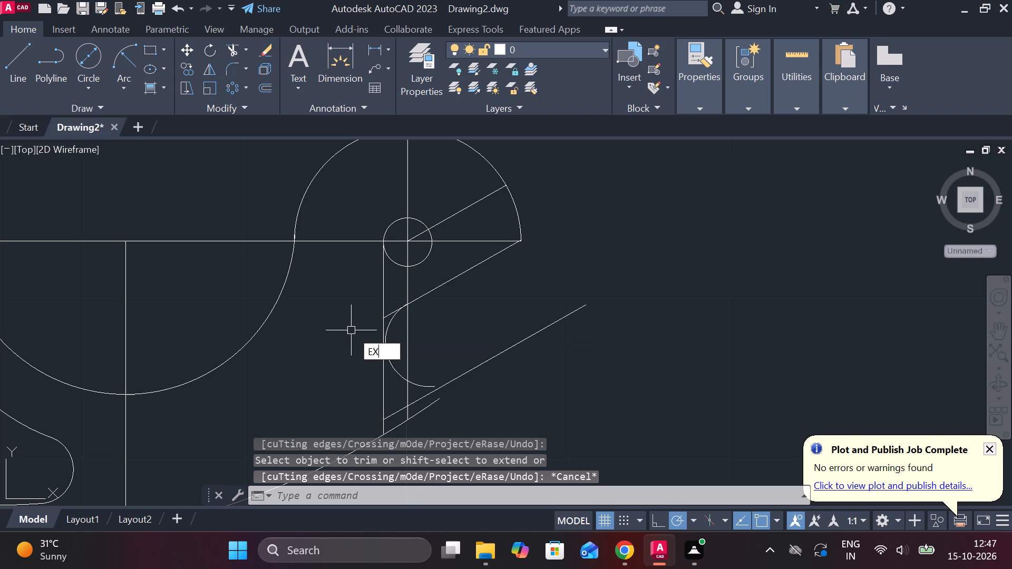
{"action": "key", "text": "Return"}
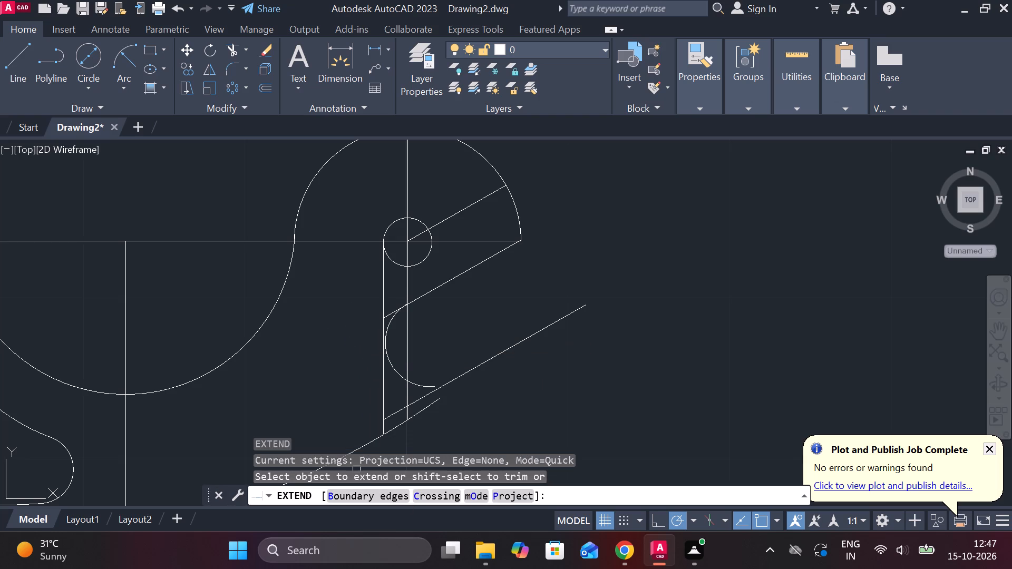
{"action": "left_click", "coordinate": [422, 382]}
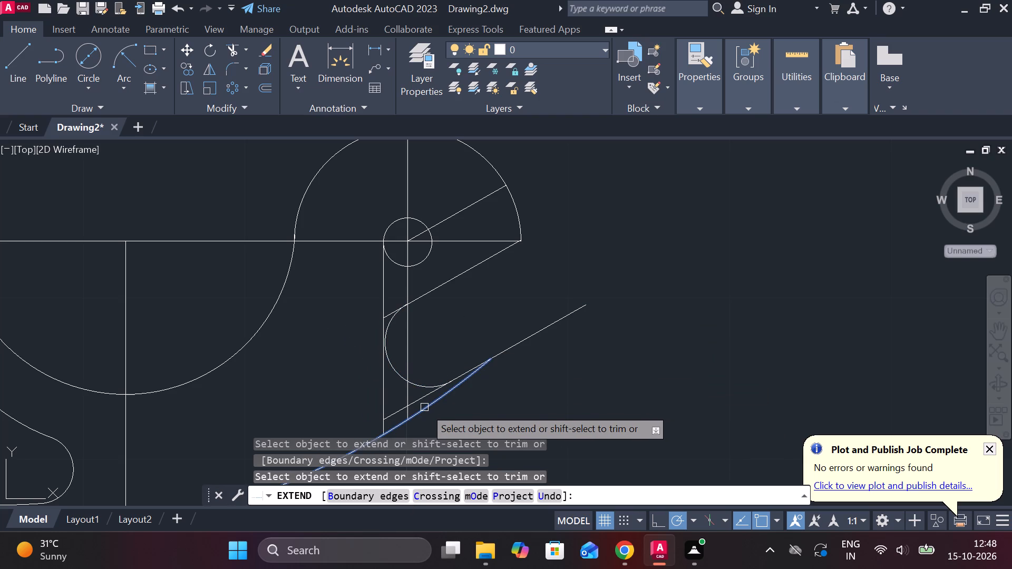
{"action": "left_click", "coordinate": [424, 407]}
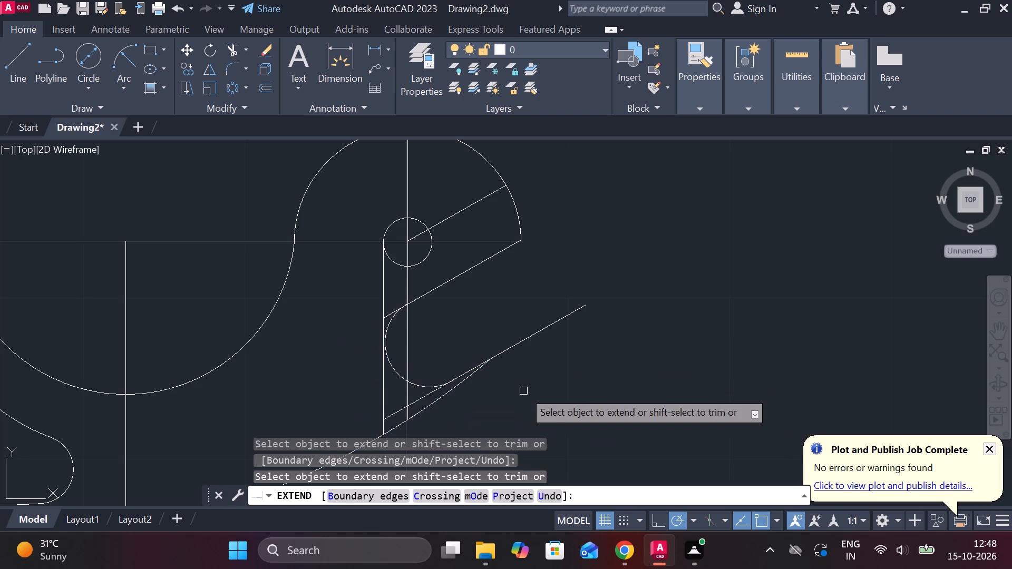
{"action": "key", "text": "Escape"}
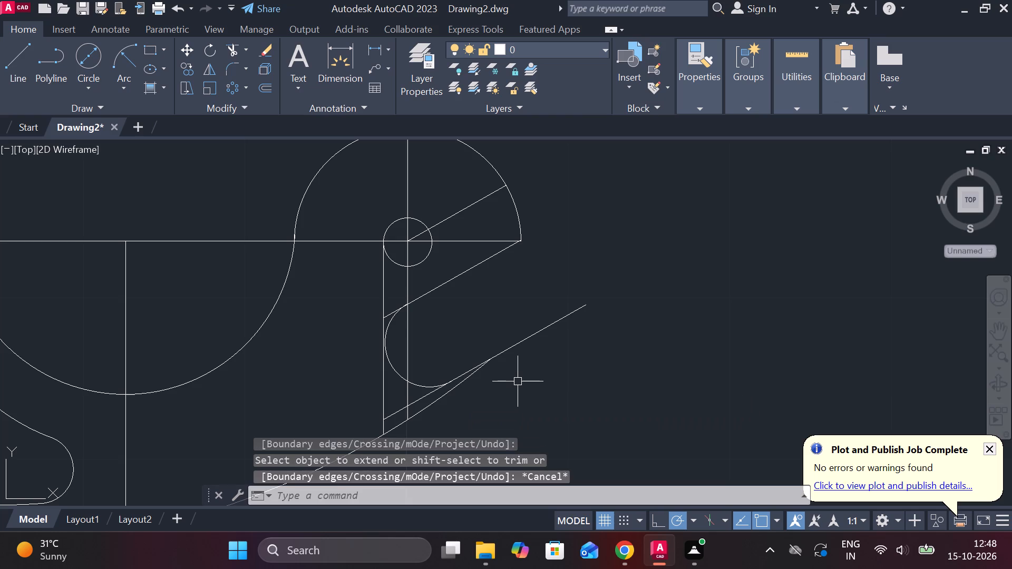
Set the fillet radius to 0.4 and fillet the copied angled line where it meets the extended arcs.
{"action": "left_click", "coordinate": [229, 65]}
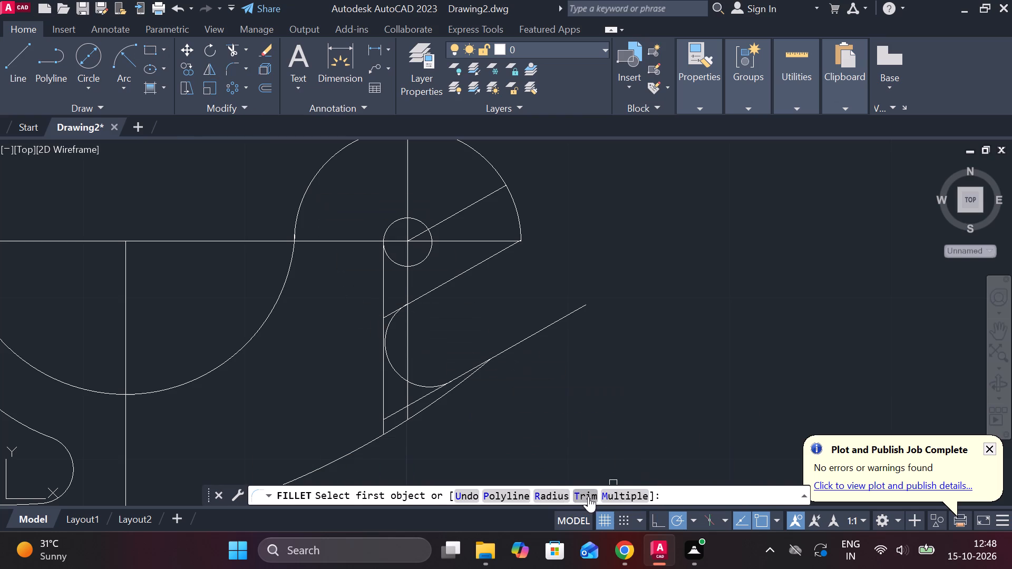
{"action": "left_click", "coordinate": [555, 494]}
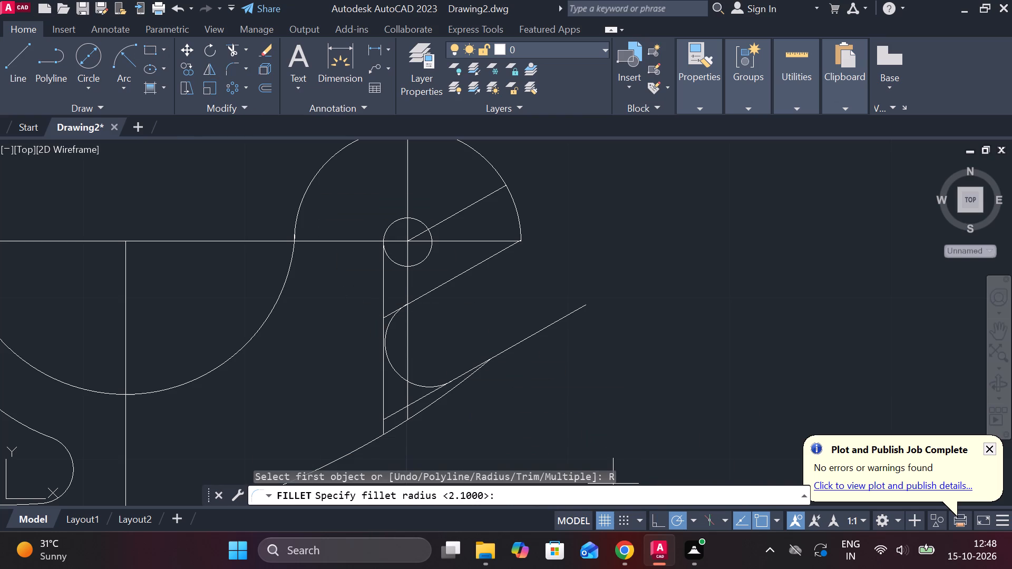
{"action": "key", "text": "0"}
{"action": "key", "text": "period"}
{"action": "key", "text": "4"}
{"action": "key", "text": "Return"}
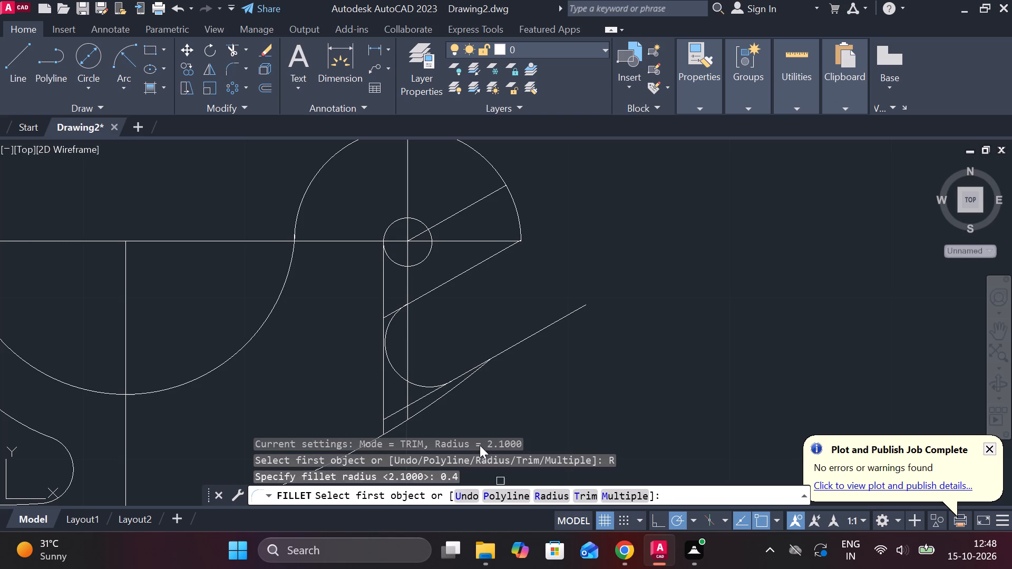
{"action": "scroll", "coordinate": [486, 399], "scroll_direction": "up", "scroll_amount": 3}
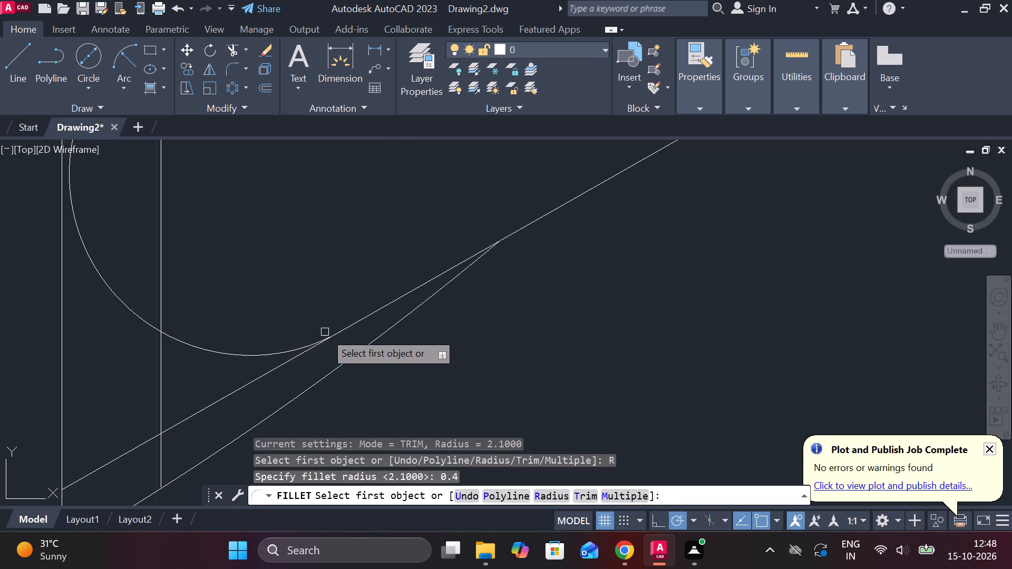
{"action": "left_click", "coordinate": [268, 354]}
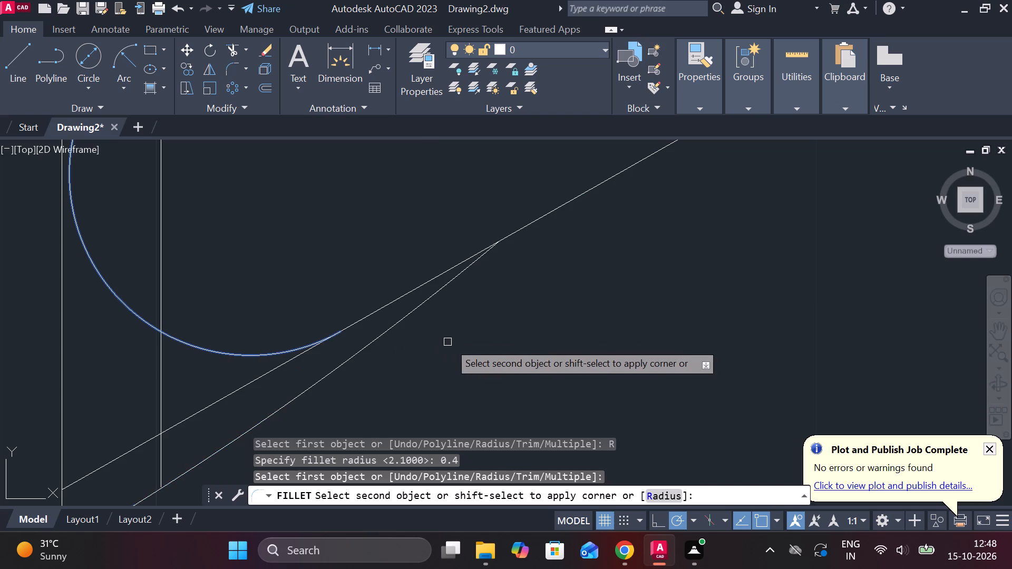
{"action": "key", "text": "Escape"}
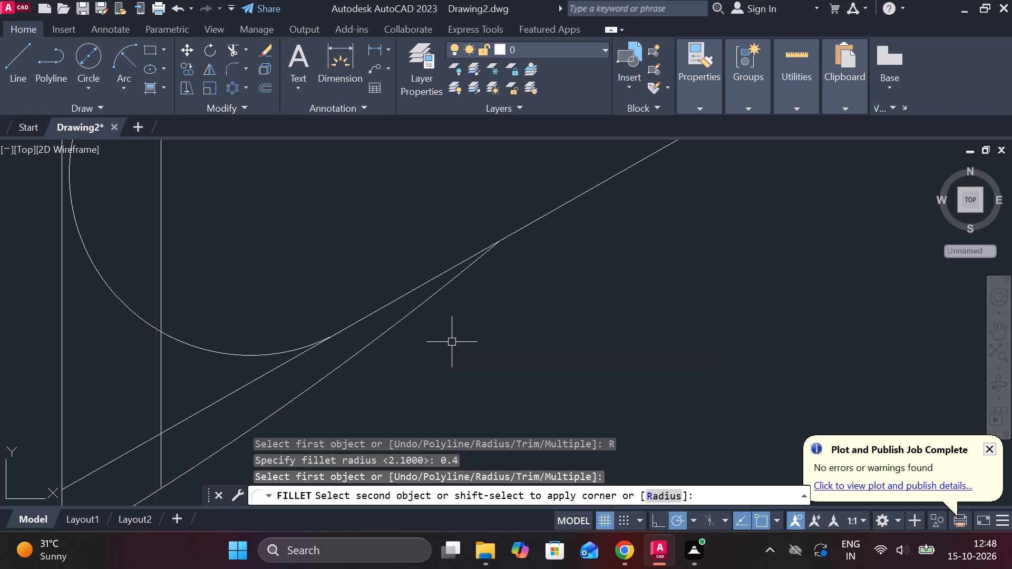
{"action": "left_click", "coordinate": [228, 63]}
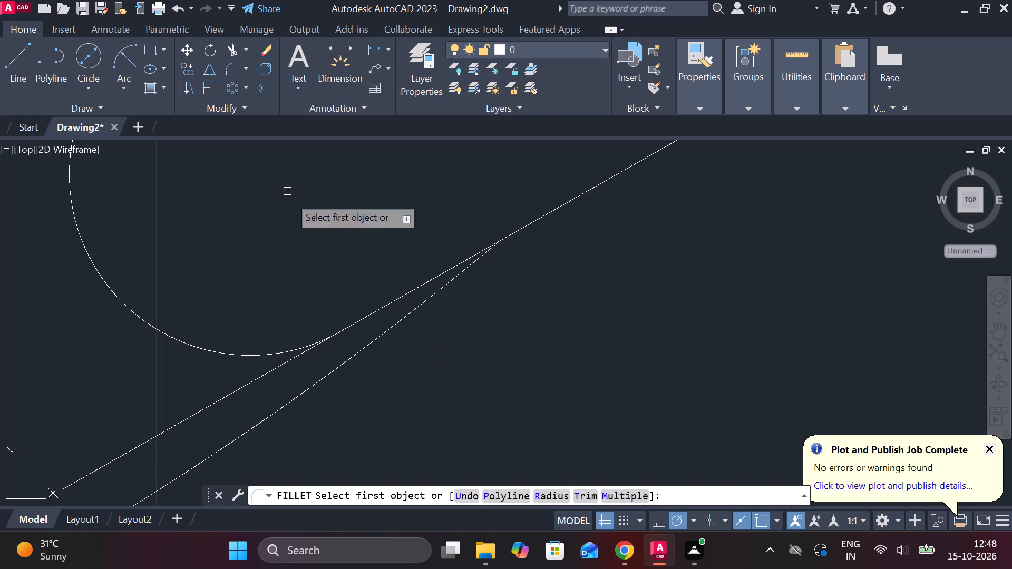
{"action": "left_click", "coordinate": [369, 312]}
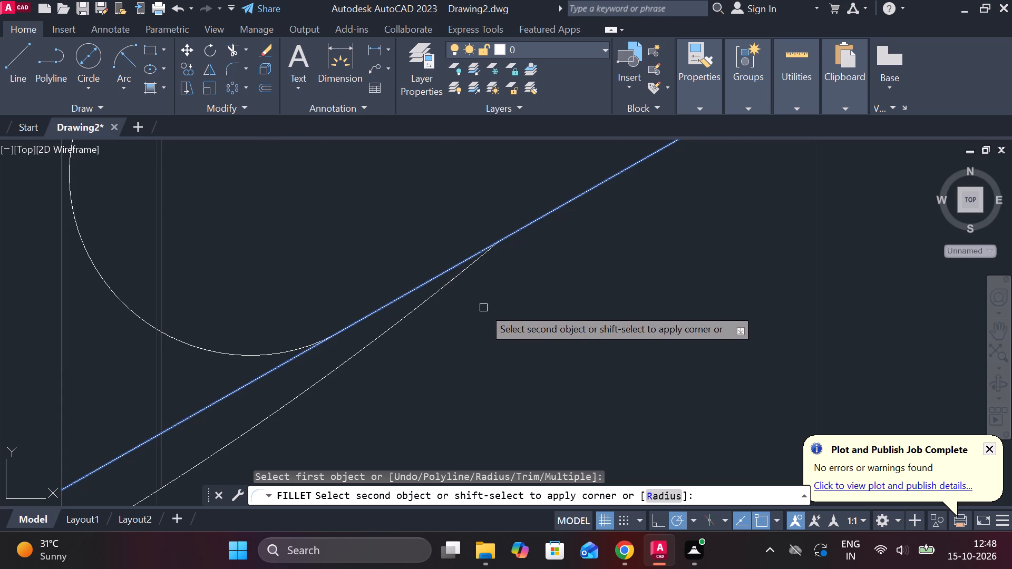
{"action": "scroll", "coordinate": [483, 308], "scroll_direction": "down", "scroll_amount": 2}
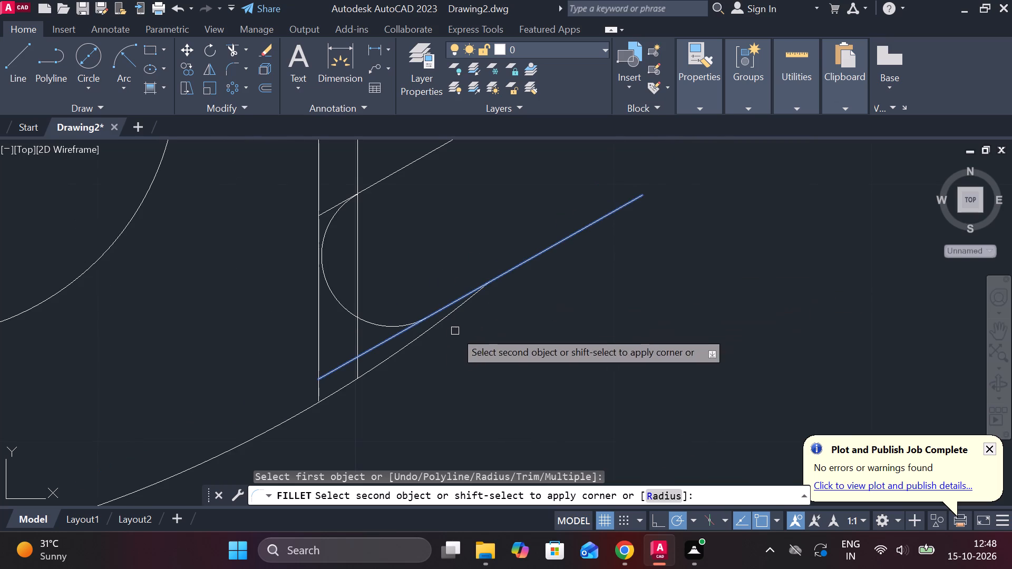
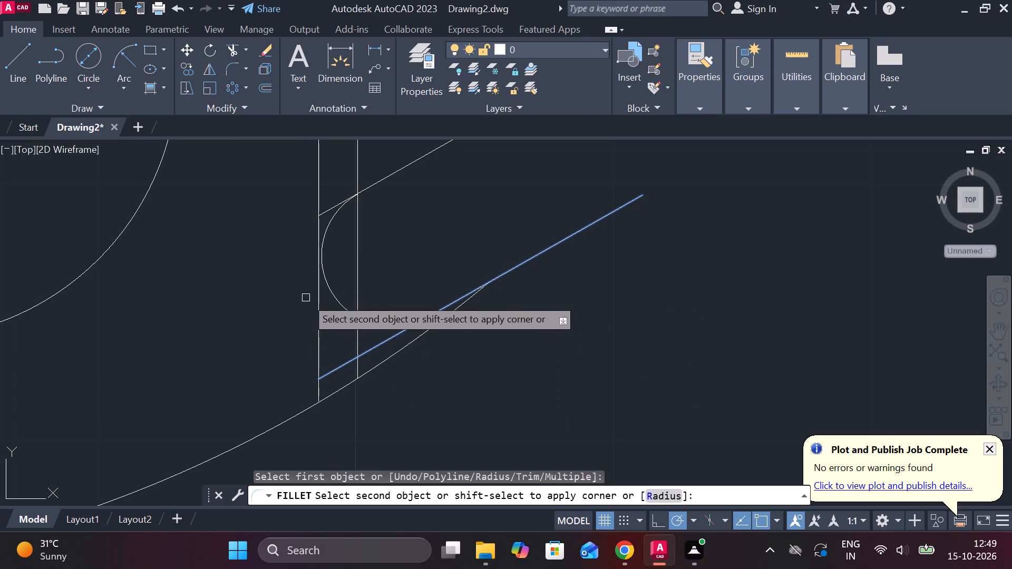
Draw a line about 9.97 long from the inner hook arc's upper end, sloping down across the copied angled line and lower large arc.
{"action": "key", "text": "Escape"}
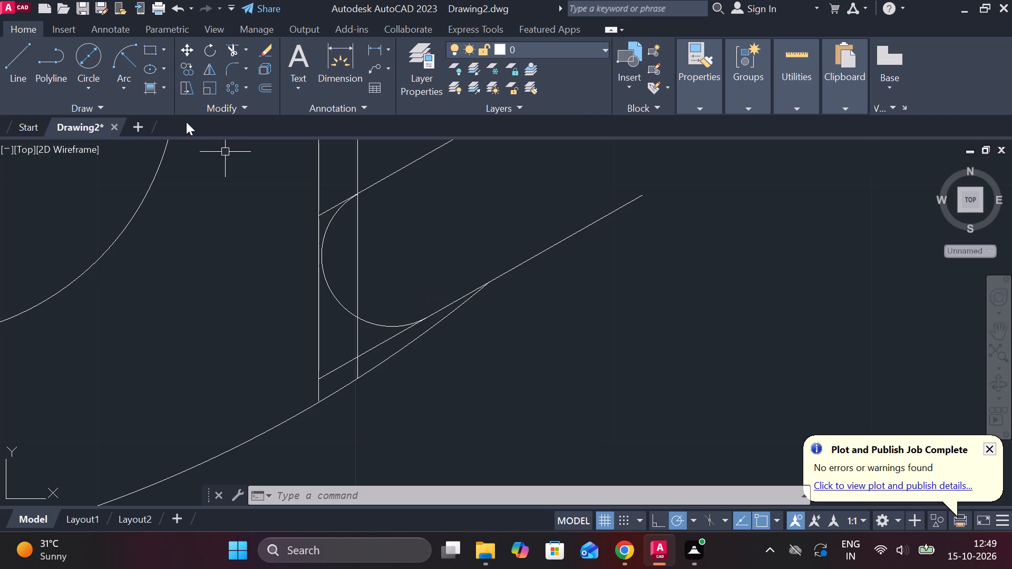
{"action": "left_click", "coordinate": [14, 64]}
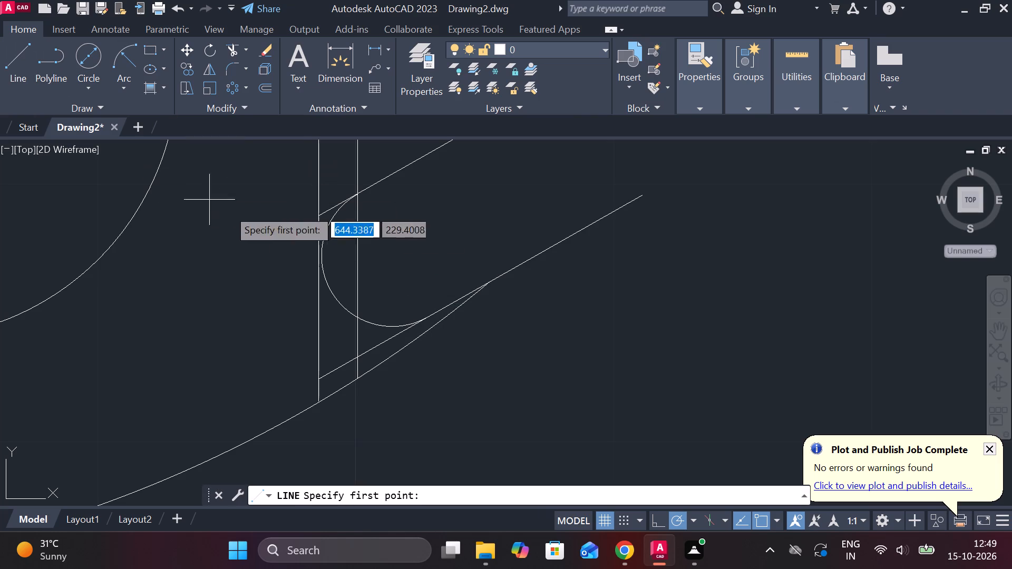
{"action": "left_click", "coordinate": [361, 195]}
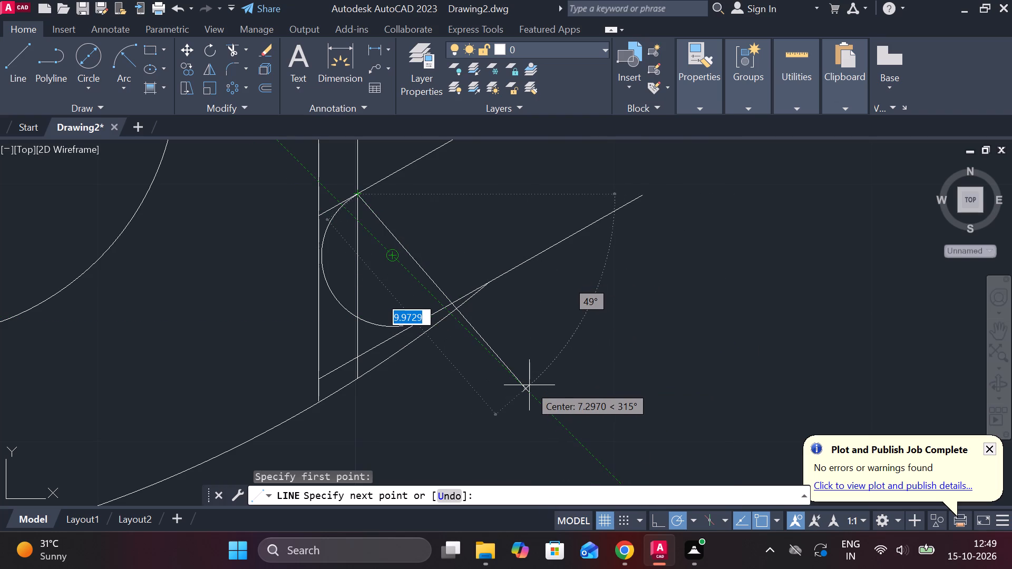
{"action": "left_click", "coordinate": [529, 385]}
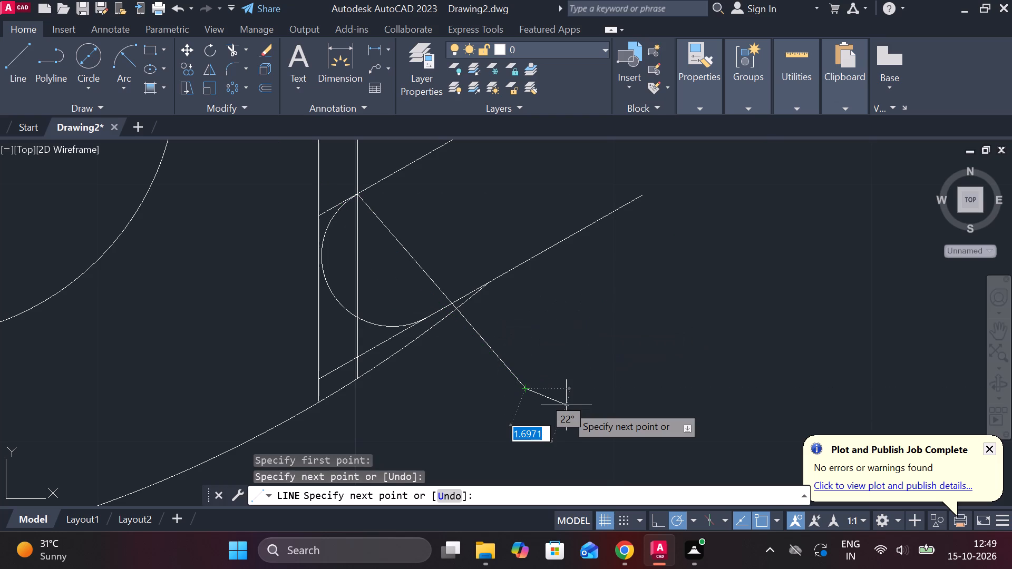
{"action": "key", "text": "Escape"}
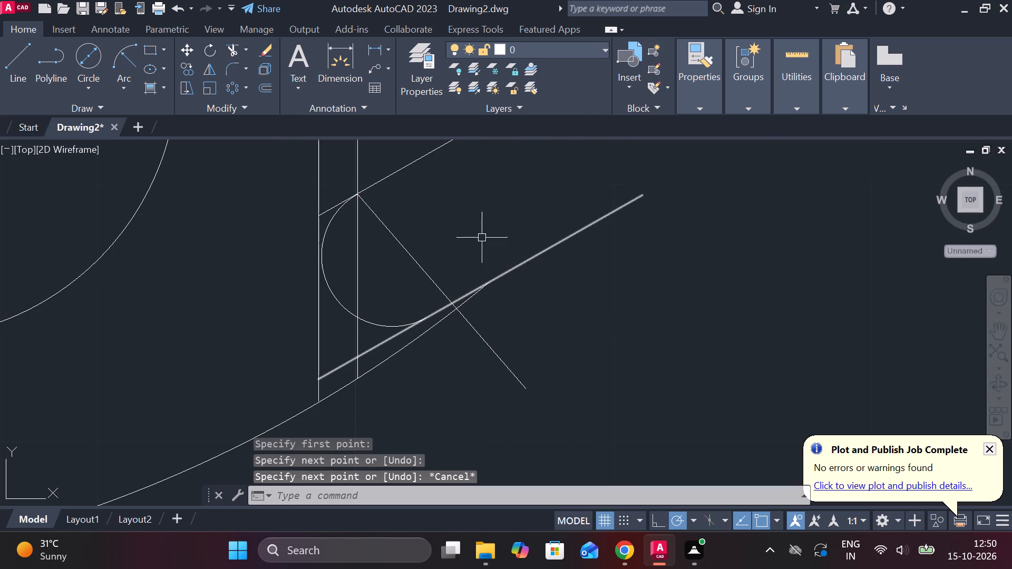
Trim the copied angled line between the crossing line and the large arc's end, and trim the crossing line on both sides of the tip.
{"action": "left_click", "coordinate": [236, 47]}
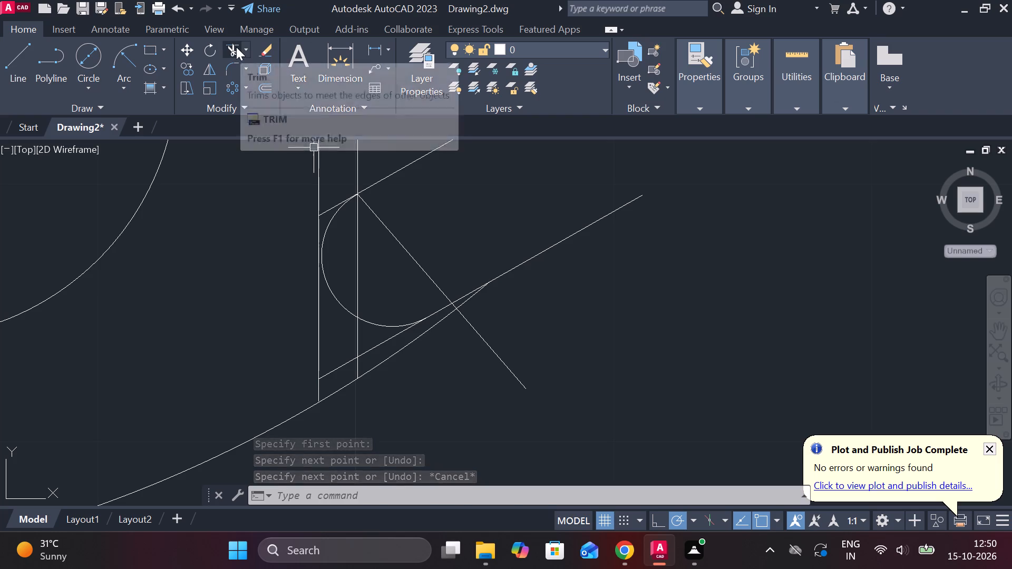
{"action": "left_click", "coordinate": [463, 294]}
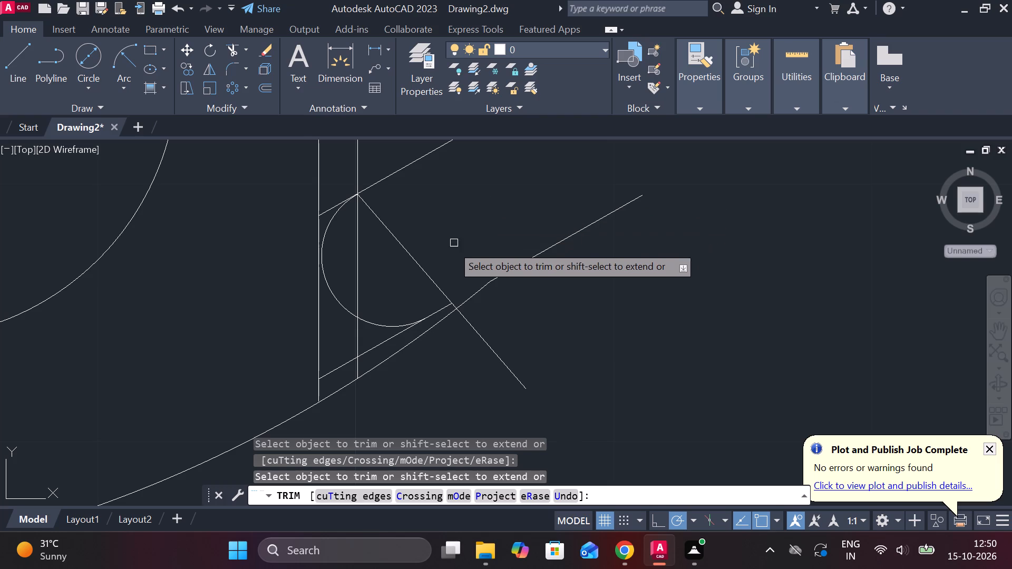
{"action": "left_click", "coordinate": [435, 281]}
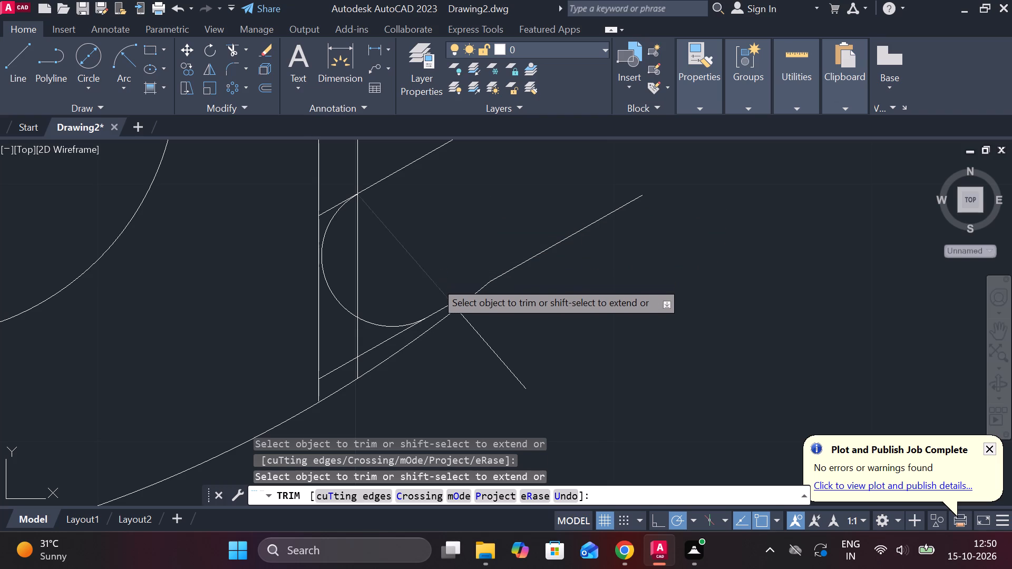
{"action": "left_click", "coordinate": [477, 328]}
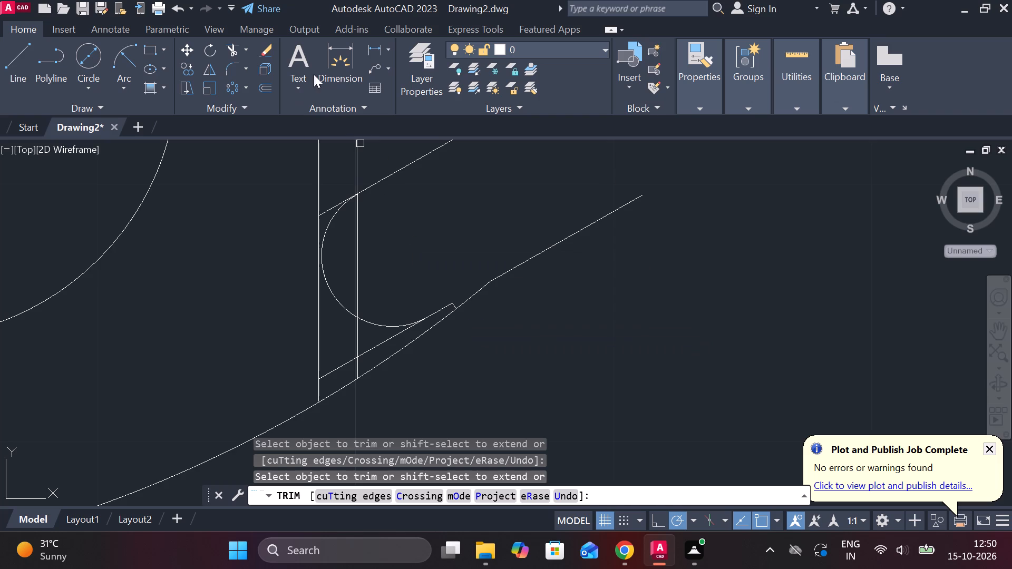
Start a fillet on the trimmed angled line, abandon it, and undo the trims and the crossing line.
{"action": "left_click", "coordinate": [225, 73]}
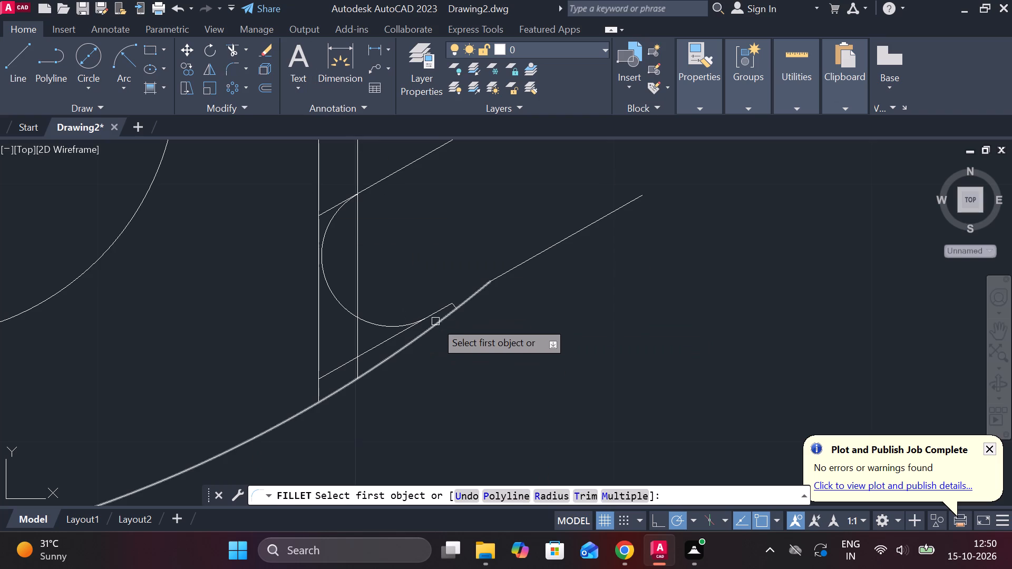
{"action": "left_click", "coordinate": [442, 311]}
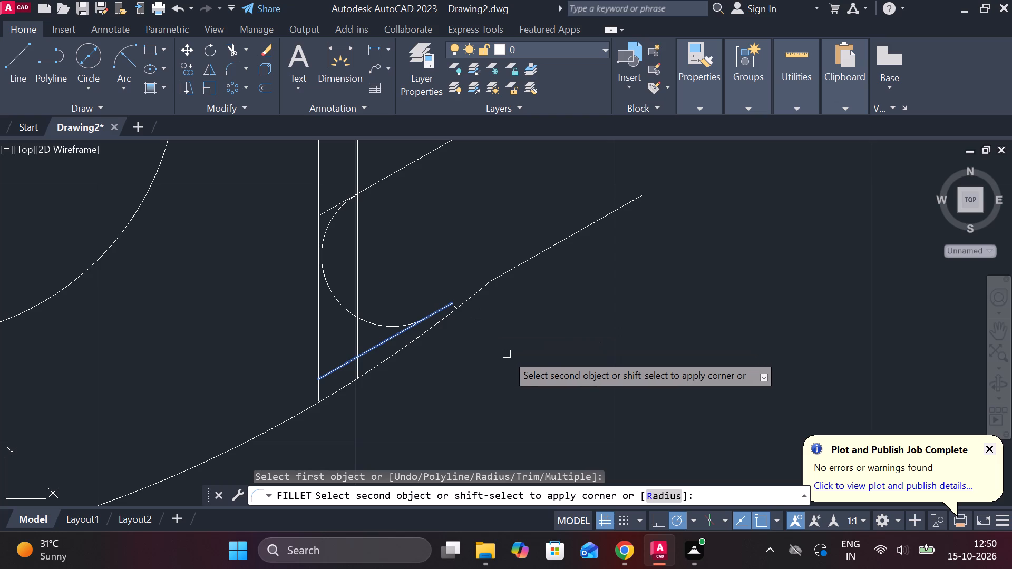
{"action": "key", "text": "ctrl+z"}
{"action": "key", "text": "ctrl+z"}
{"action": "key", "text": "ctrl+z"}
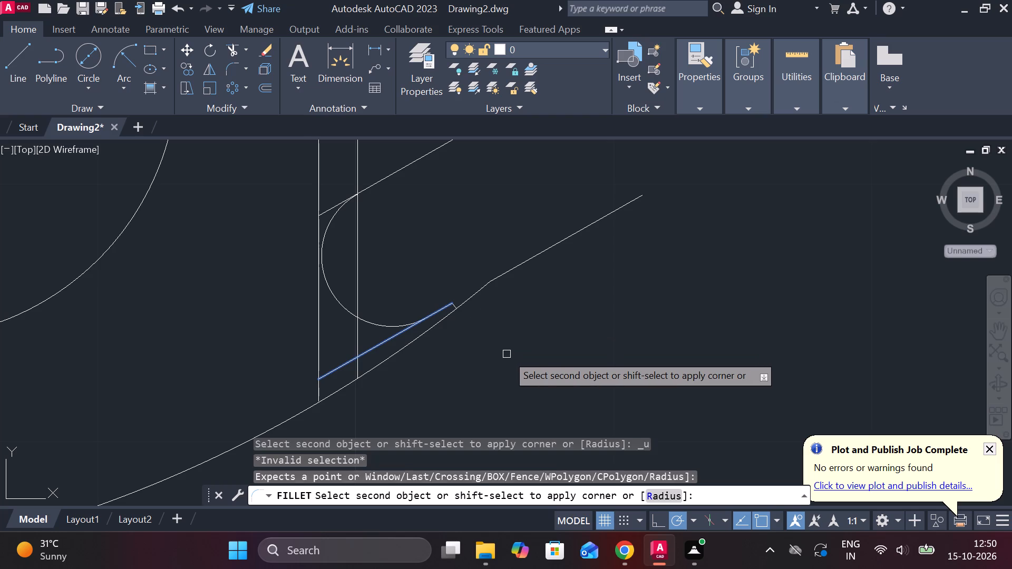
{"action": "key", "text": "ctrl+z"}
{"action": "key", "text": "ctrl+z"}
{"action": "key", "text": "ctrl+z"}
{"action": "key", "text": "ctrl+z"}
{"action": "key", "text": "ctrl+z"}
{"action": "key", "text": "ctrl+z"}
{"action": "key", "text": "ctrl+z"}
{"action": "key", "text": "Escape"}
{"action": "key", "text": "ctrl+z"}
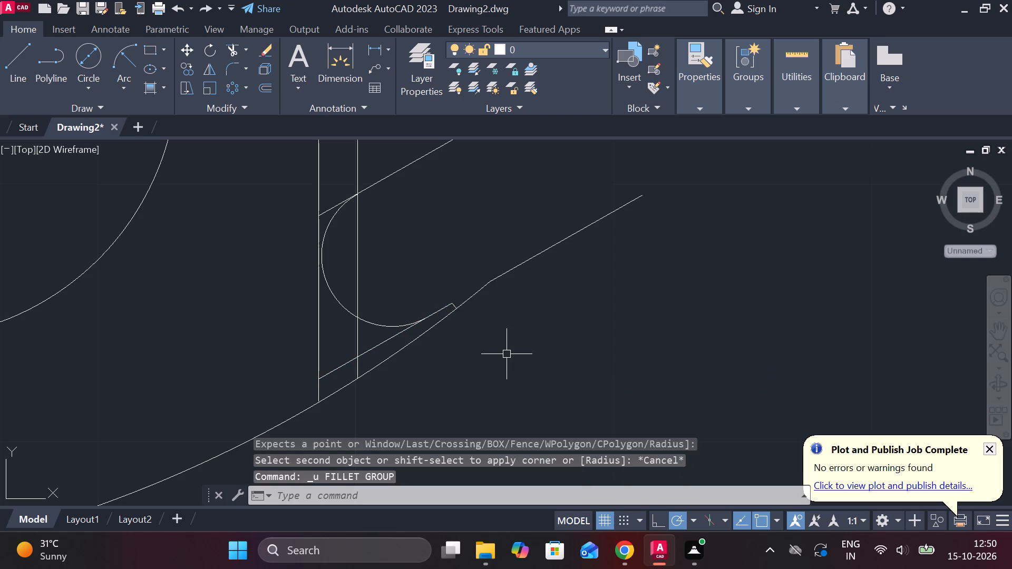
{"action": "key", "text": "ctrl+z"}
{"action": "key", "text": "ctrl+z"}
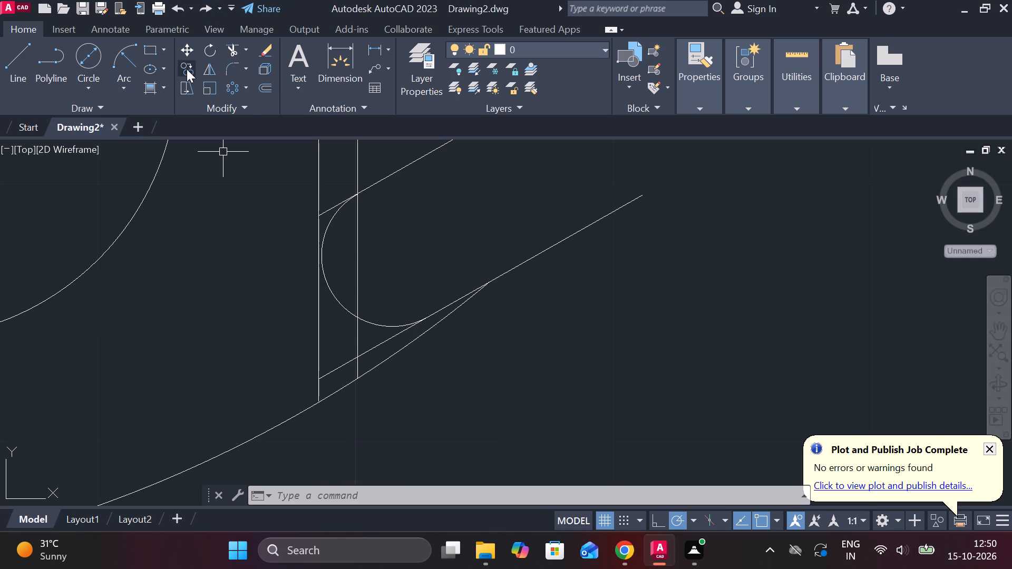
Fillet the inner hook arc with the lower large arc to round off the hook's tip.
{"action": "left_click", "coordinate": [234, 67]}
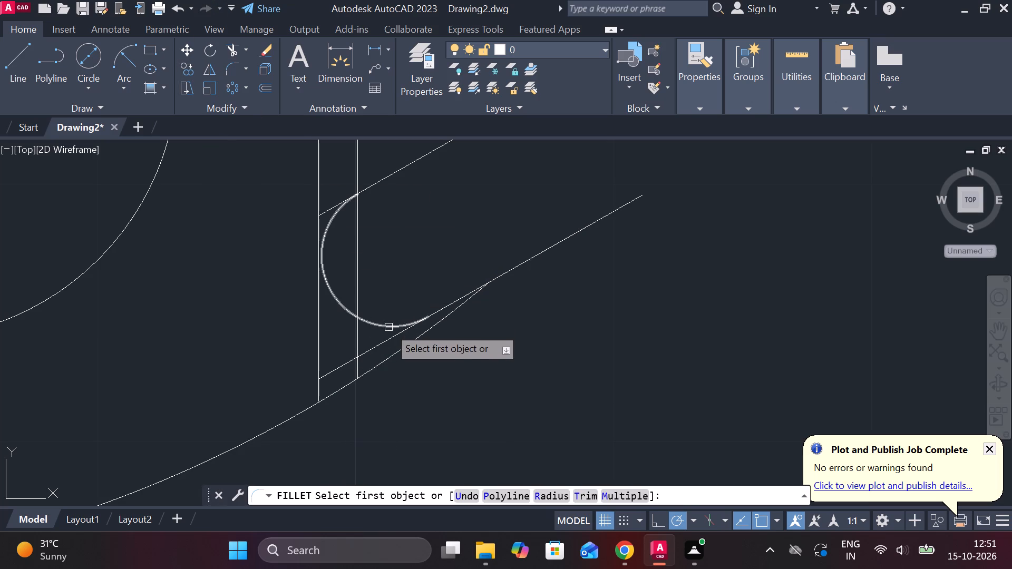
{"action": "left_click", "coordinate": [388, 327]}
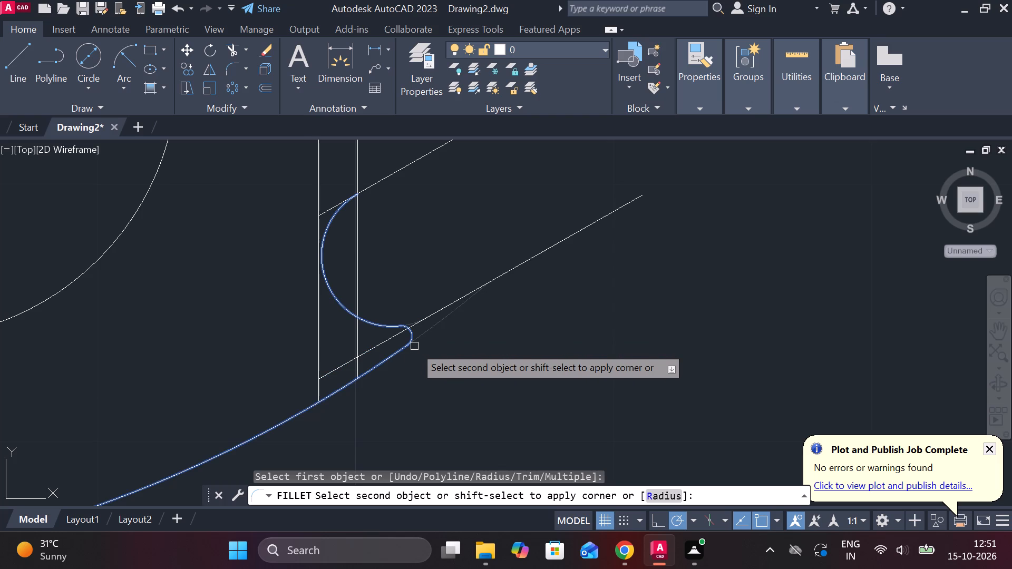
{"action": "left_click", "coordinate": [414, 346]}
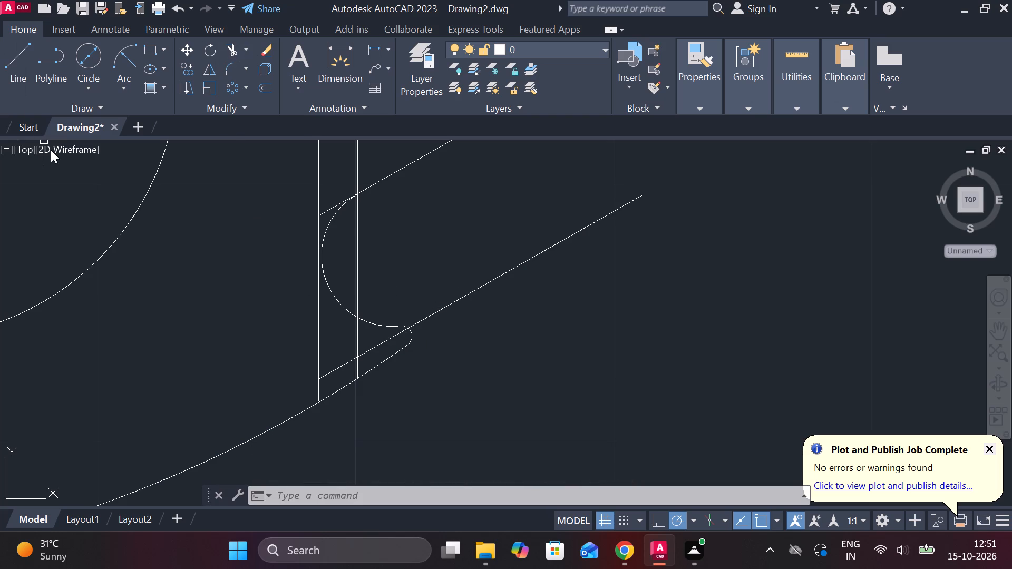
{"action": "key", "text": "Escape"}
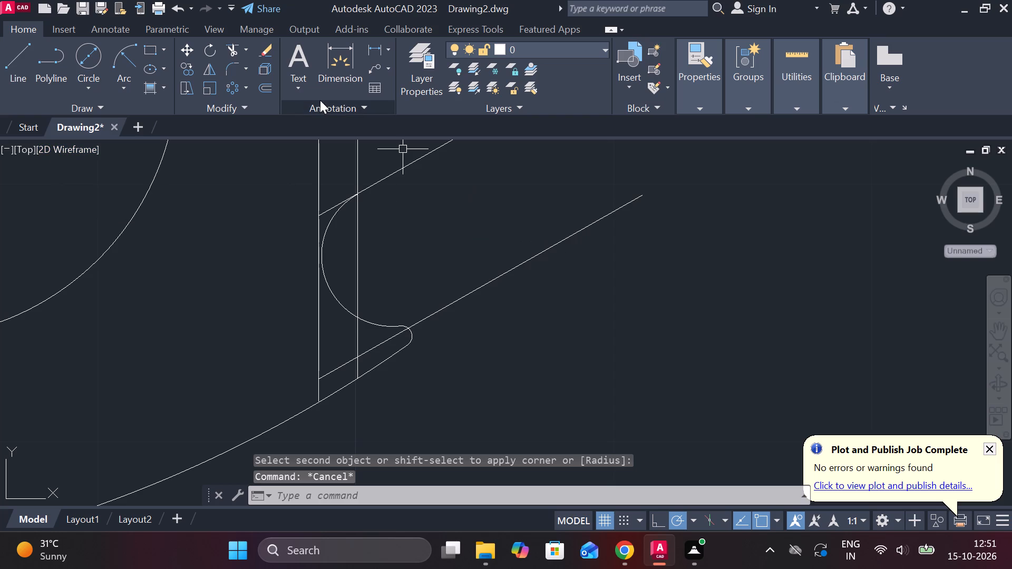
Trim away the part of the copied angled line that extends outside the rounded hook tip.
{"action": "left_click", "coordinate": [228, 48]}
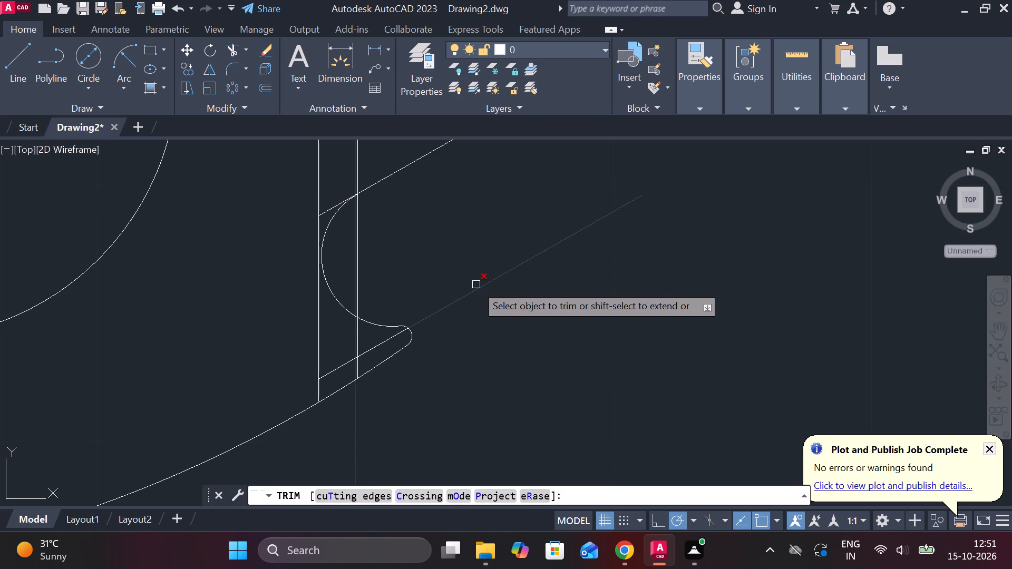
{"action": "left_click", "coordinate": [476, 284]}
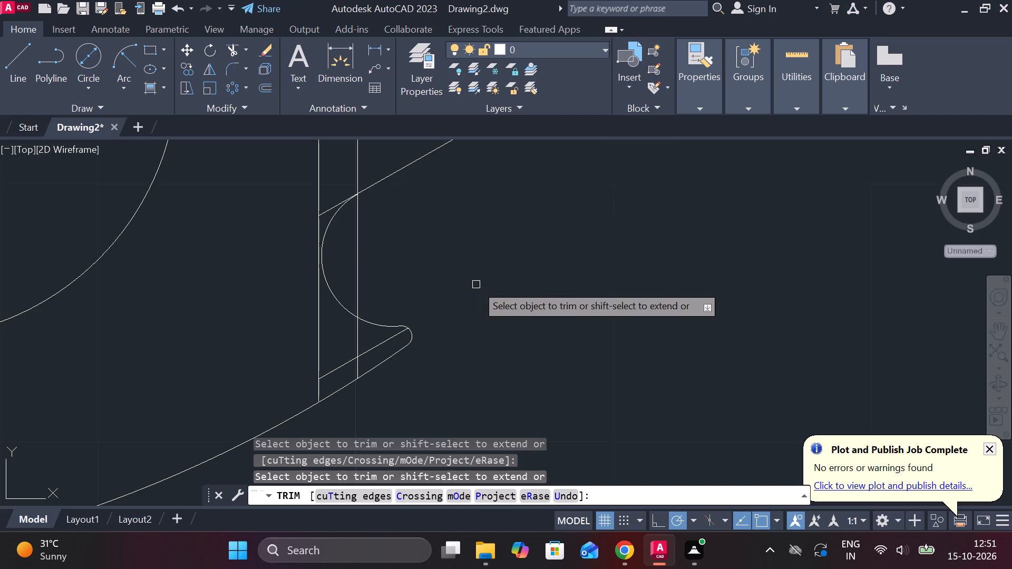
Examine the whole part from the notched ring to the finished hook tip, ending the trimming.
{"action": "scroll", "coordinate": [420, 231], "scroll_direction": "down", "scroll_amount": 2}
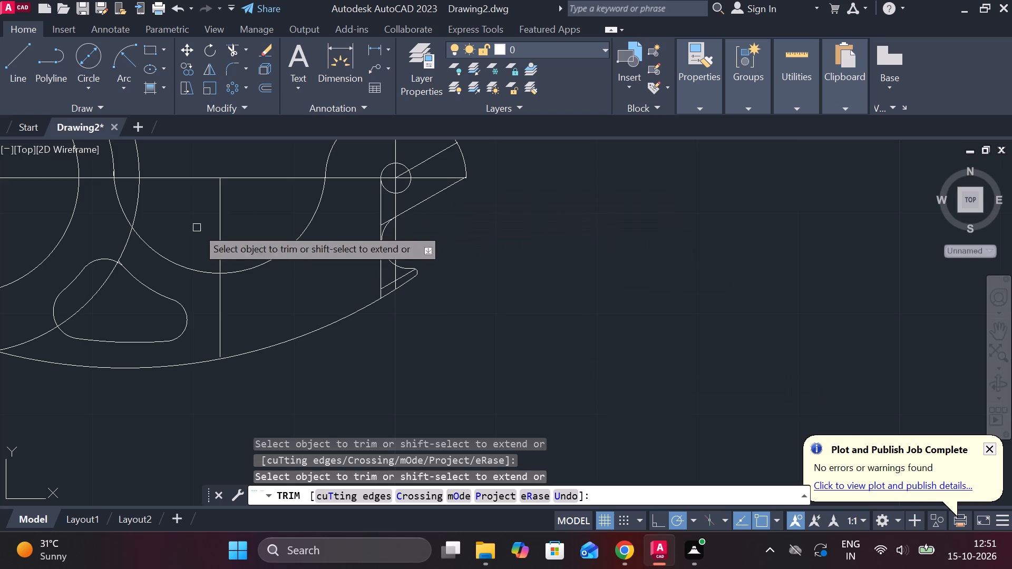
{"action": "scroll", "coordinate": [543, 225], "scroll_direction": "down", "scroll_amount": 2}
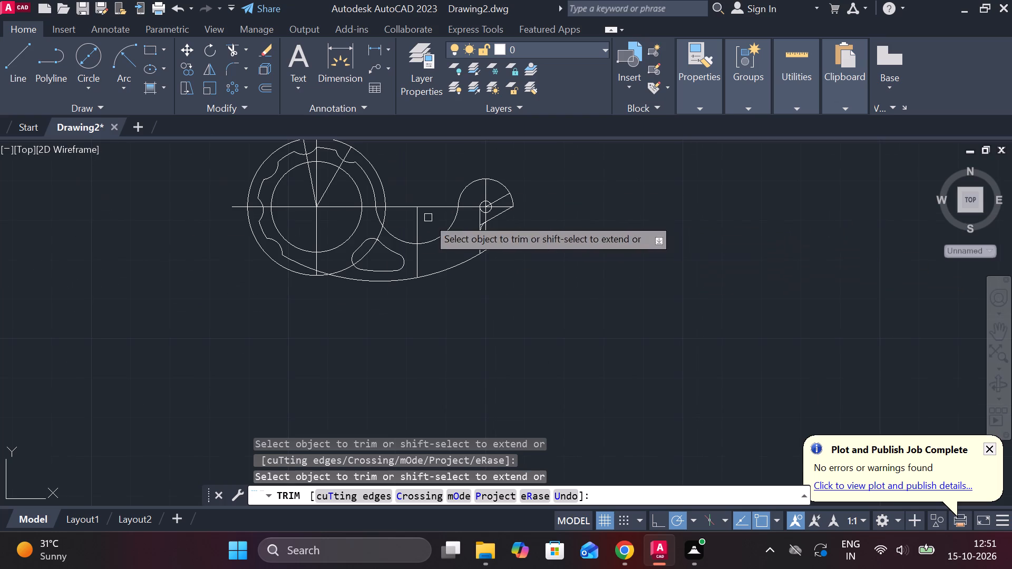
{"action": "scroll", "coordinate": [175, 162], "scroll_direction": "up", "scroll_amount": 2}
{"action": "scroll", "coordinate": [175, 162], "scroll_direction": "down", "scroll_amount": 2}
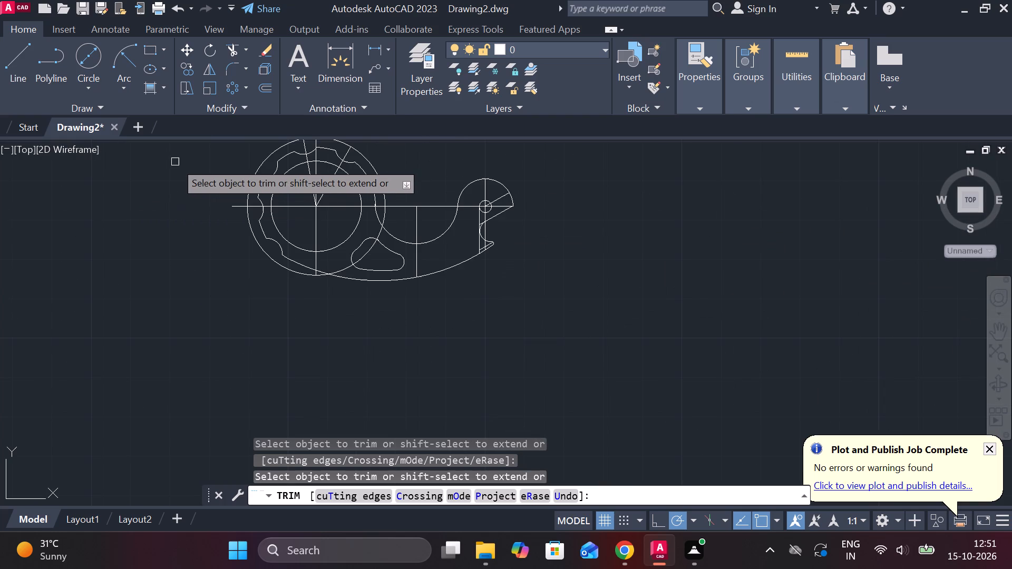
{"action": "scroll", "coordinate": [175, 162], "scroll_direction": "up", "scroll_amount": 2}
{"action": "scroll", "coordinate": [175, 162], "scroll_direction": "down", "scroll_amount": 2}
{"action": "scroll", "coordinate": [175, 162], "scroll_direction": "up", "scroll_amount": 1}
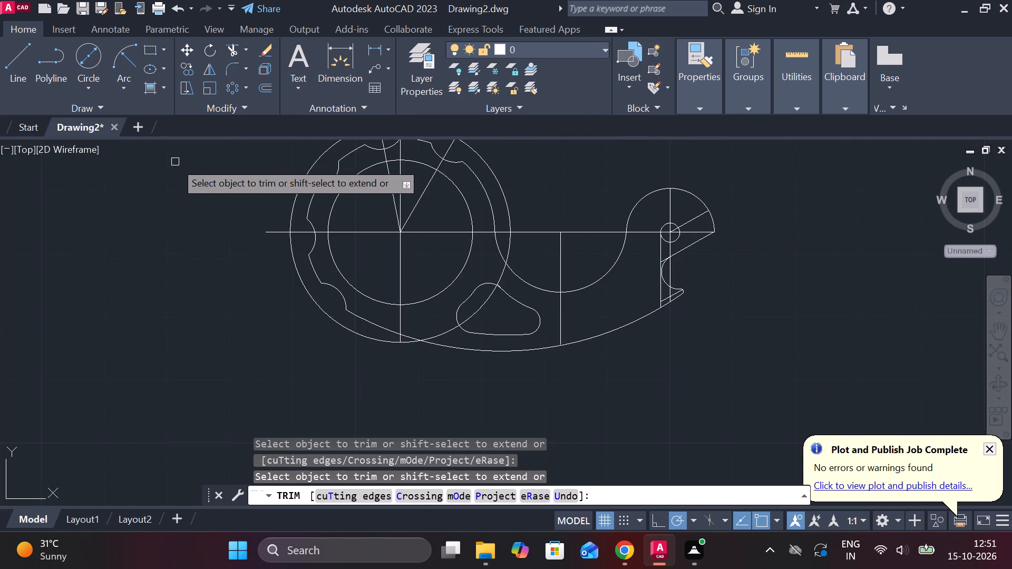
{"action": "scroll", "coordinate": [175, 162], "scroll_direction": "up", "scroll_amount": 1}
{"action": "scroll", "coordinate": [175, 162], "scroll_direction": "down", "scroll_amount": 1}
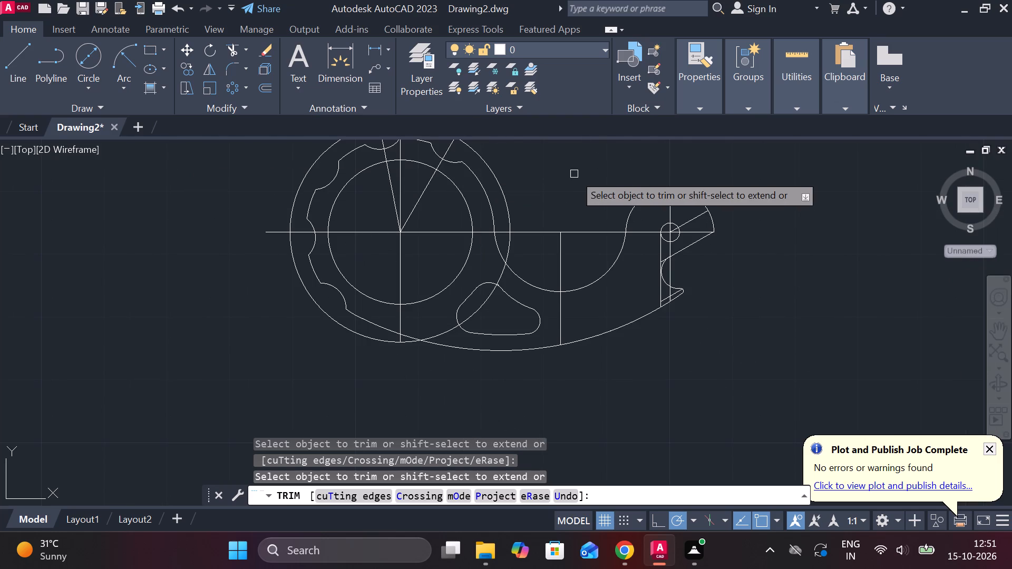
{"action": "scroll", "coordinate": [565, 174], "scroll_direction": "up", "scroll_amount": 1}
{"action": "scroll", "coordinate": [565, 174], "scroll_direction": "down", "scroll_amount": 1}
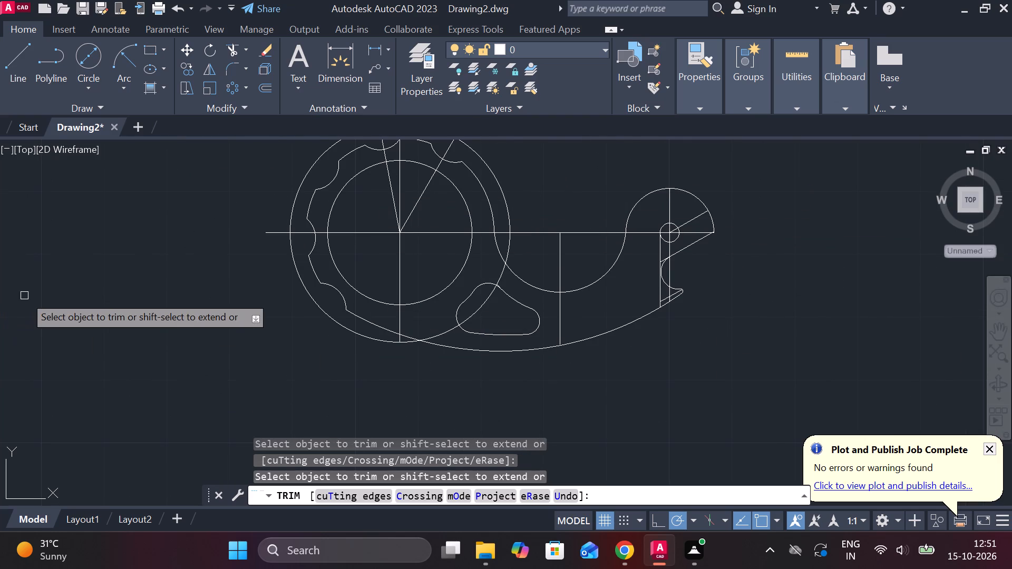
{"action": "key", "text": "Escape"}
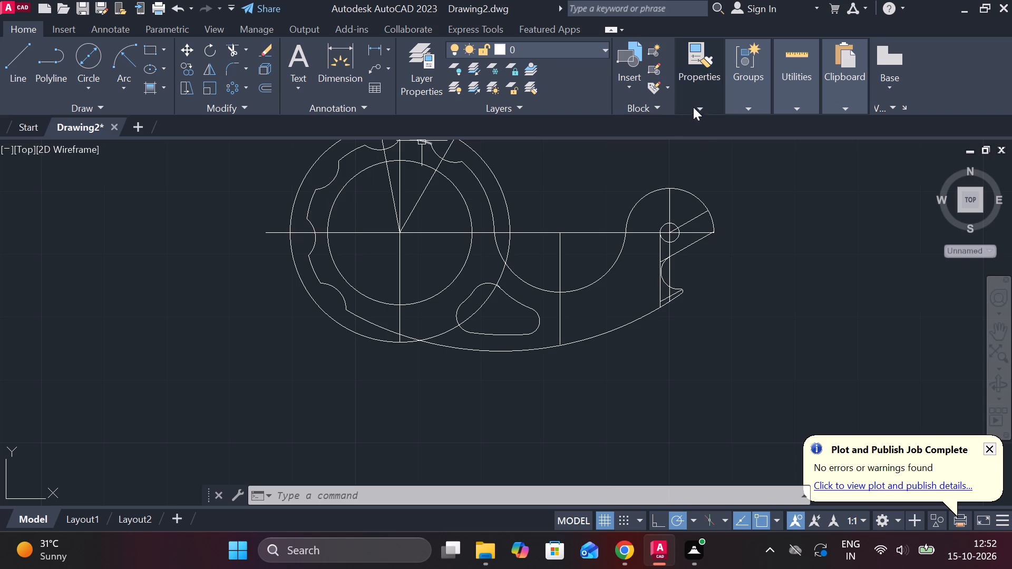
Set the global linetype scale factor to 0.5 in the Linetype Manager.
{"action": "left_click_drag", "start_coordinate": [695, 105], "coordinate": [696, 113]}
{"action": "left_click", "coordinate": [698, 109]}
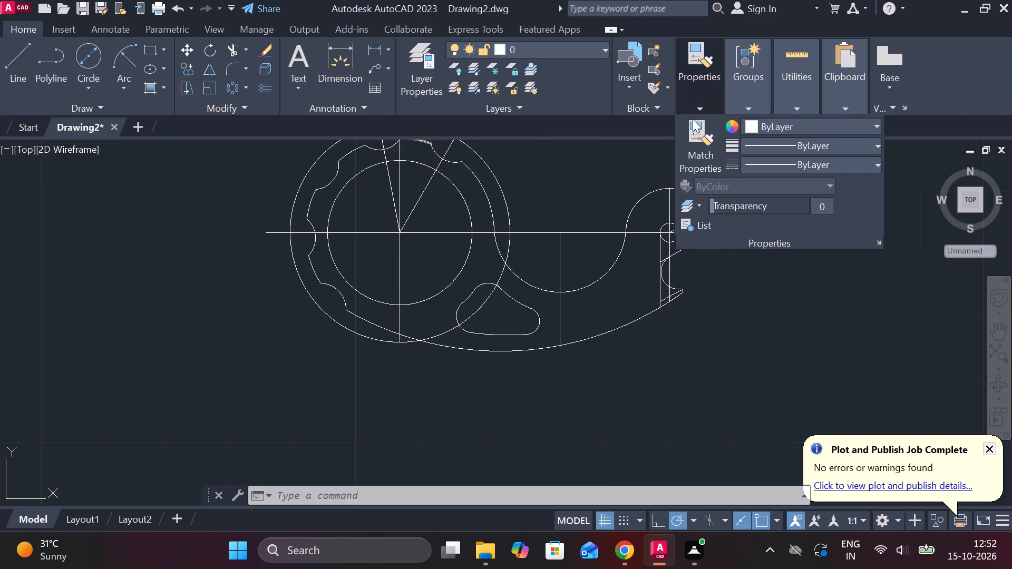
{"action": "left_click", "coordinate": [839, 166]}
{"action": "left_click", "coordinate": [785, 242]}
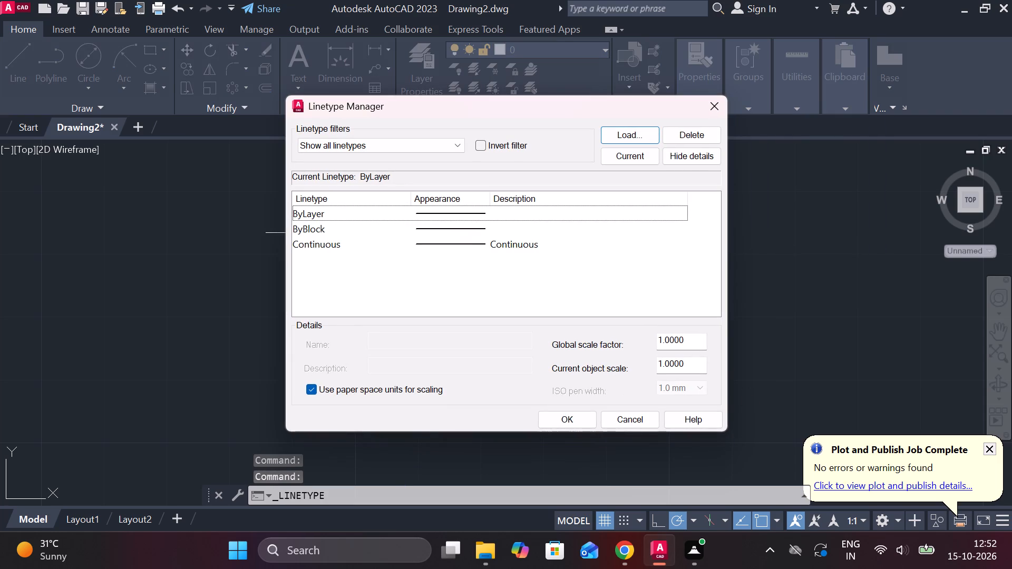
{"action": "left_click_drag", "start_coordinate": [694, 344], "coordinate": [638, 340]}
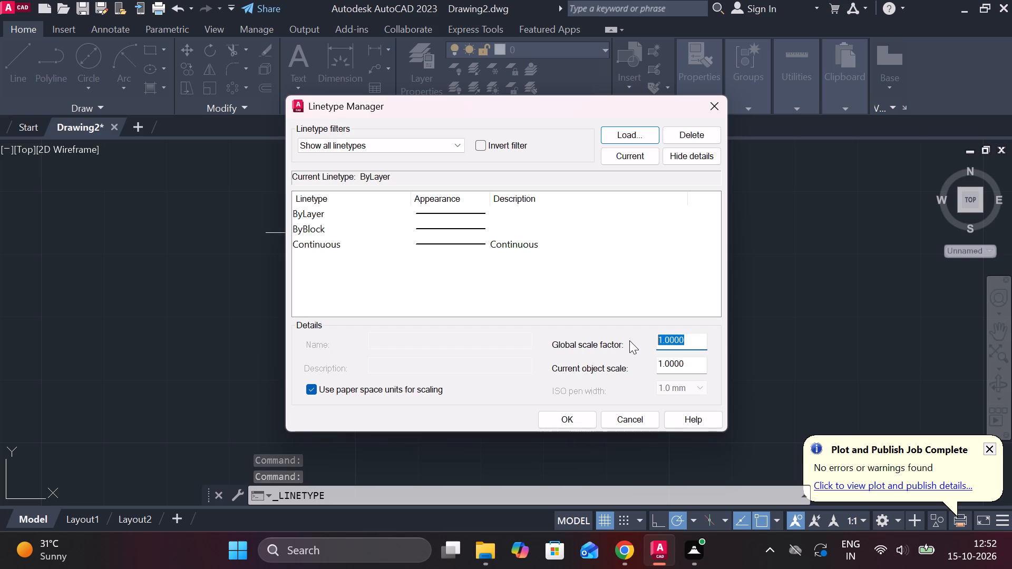
{"action": "key", "text": "BackSpace"}
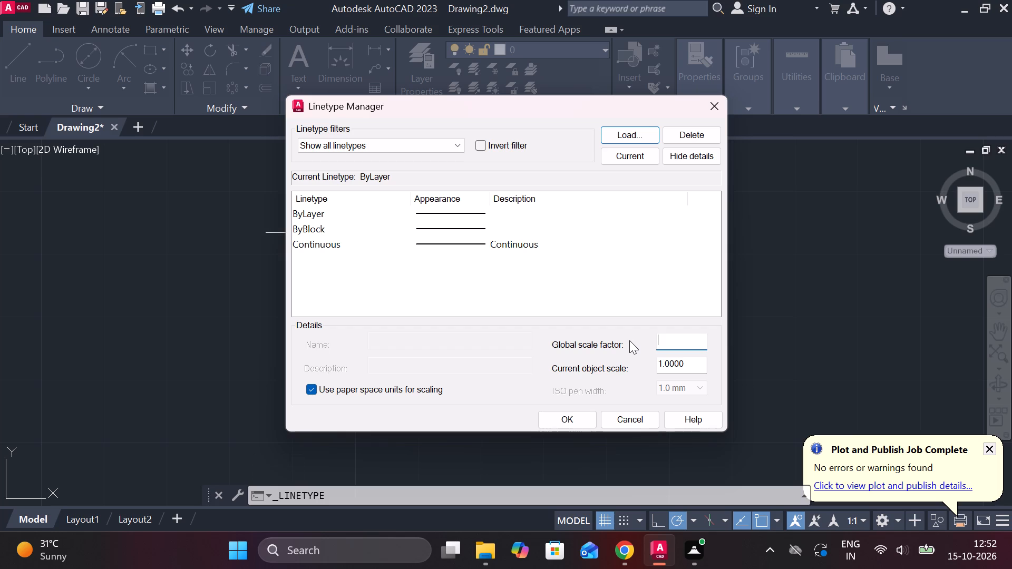
{"action": "type", "text": "0.5"}
Load the DASHED linetype from acadiso.lin into the drawing and accept the linetype settings.
{"action": "key", "text": "Return"}
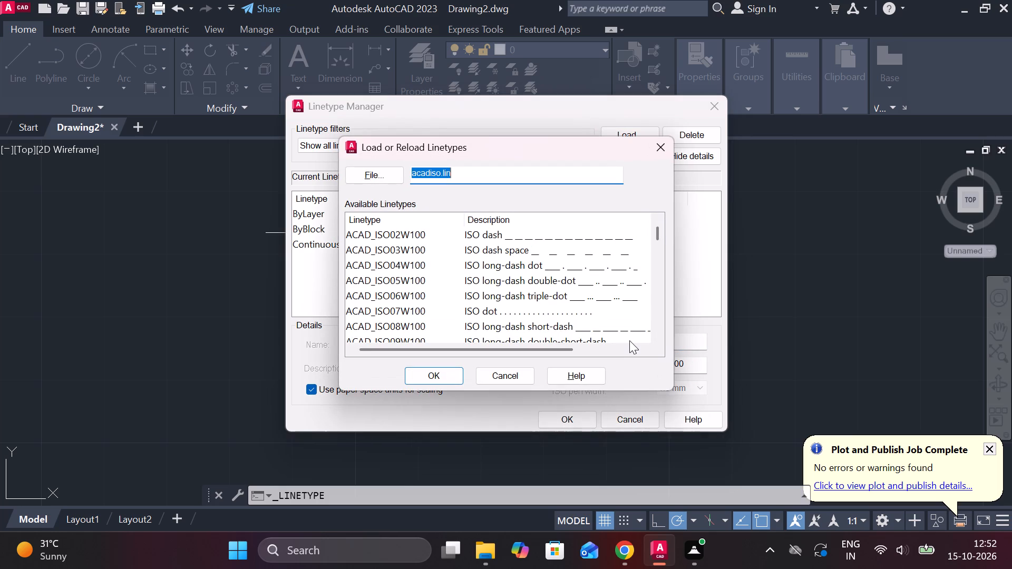
{"action": "scroll", "coordinate": [510, 293], "scroll_direction": "down", "scroll_amount": 2}
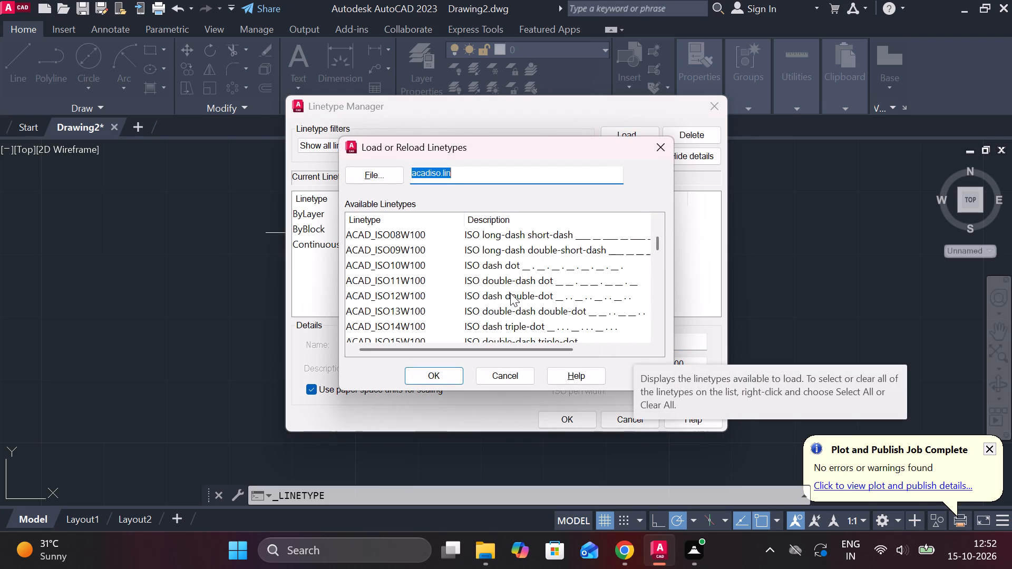
{"action": "scroll", "coordinate": [510, 293], "scroll_direction": "down", "scroll_amount": 4}
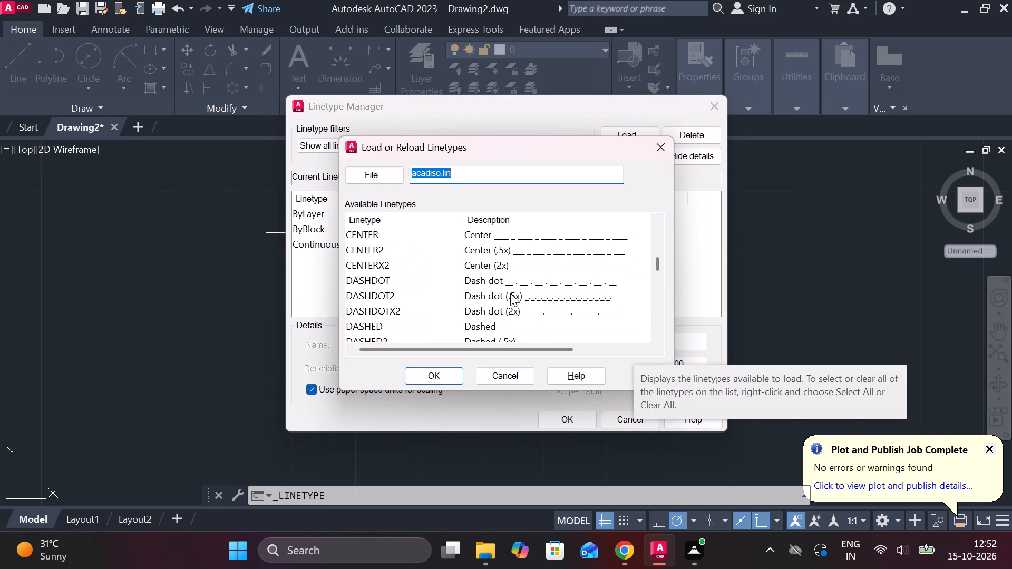
{"action": "left_click", "coordinate": [470, 326]}
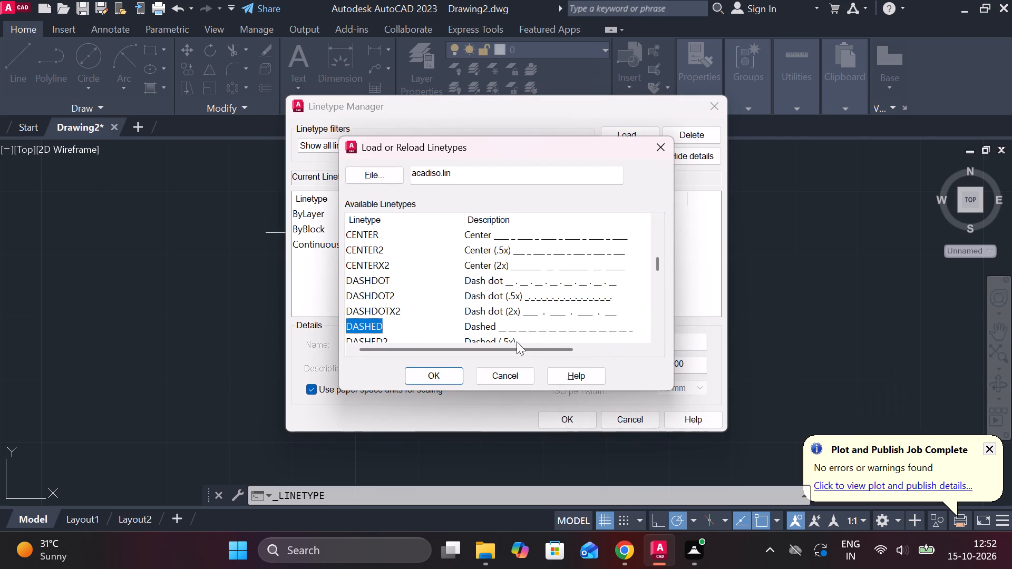
{"action": "left_click", "coordinate": [442, 377]}
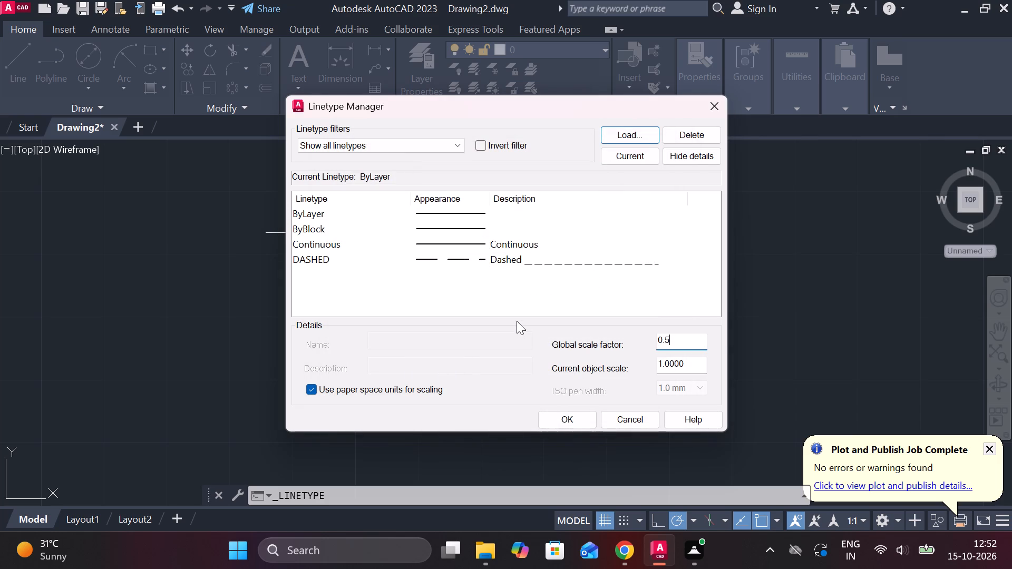
{"action": "left_click", "coordinate": [561, 424]}
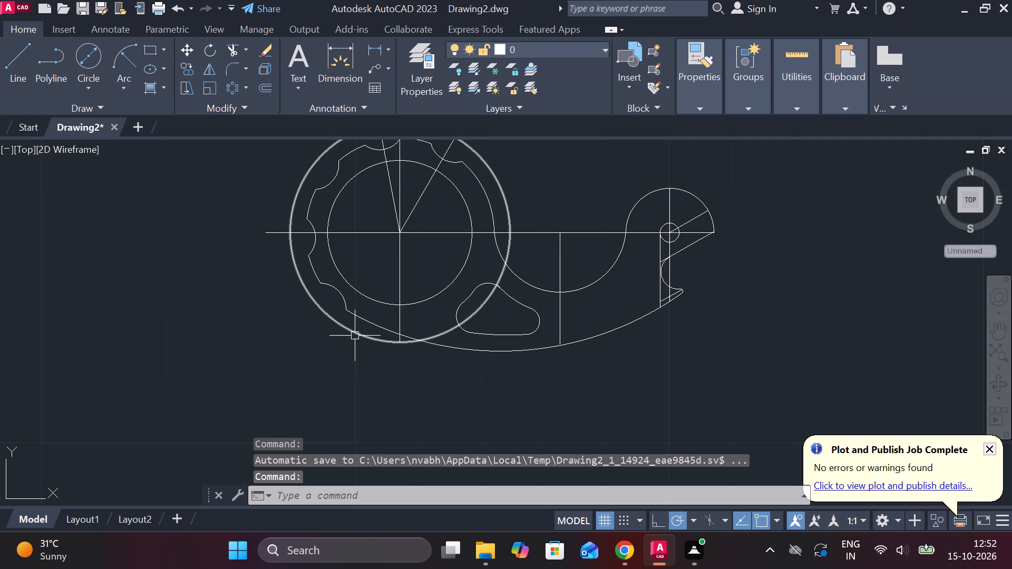
Change the linetype of the large outer circle around the notched ring to DASHED.
{"action": "left_click", "coordinate": [356, 335]}
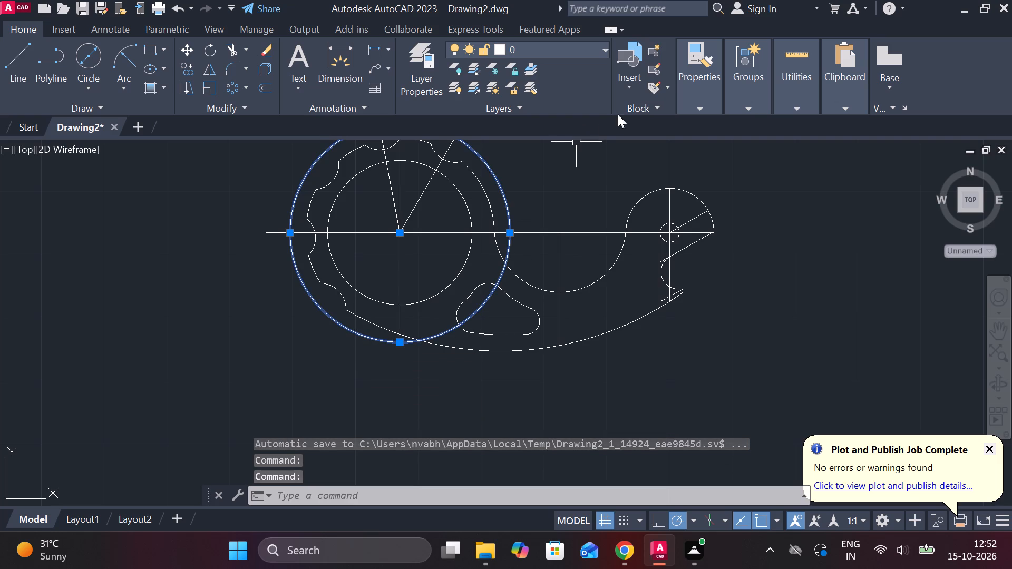
{"action": "left_click", "coordinate": [685, 102]}
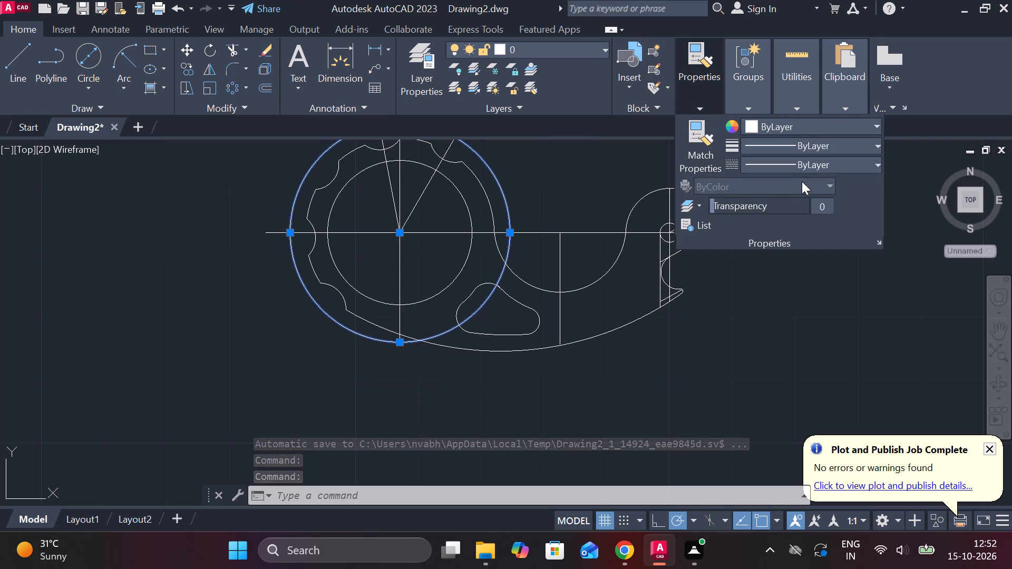
{"action": "left_click", "coordinate": [825, 161]}
{"action": "left_click", "coordinate": [818, 234]}
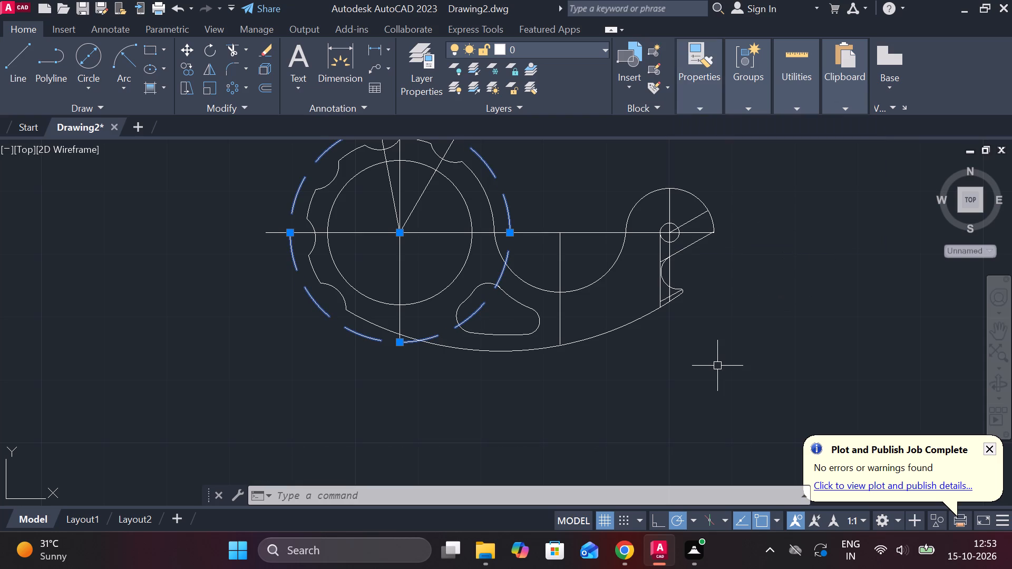
Add a diameter dimension to the dashed outer circle, placing its text outside the circle at the upper right.
{"action": "scroll", "coordinate": [717, 366], "scroll_direction": "down", "scroll_amount": 2}
{"action": "scroll", "coordinate": [760, 334], "scroll_direction": "up", "scroll_amount": 2}
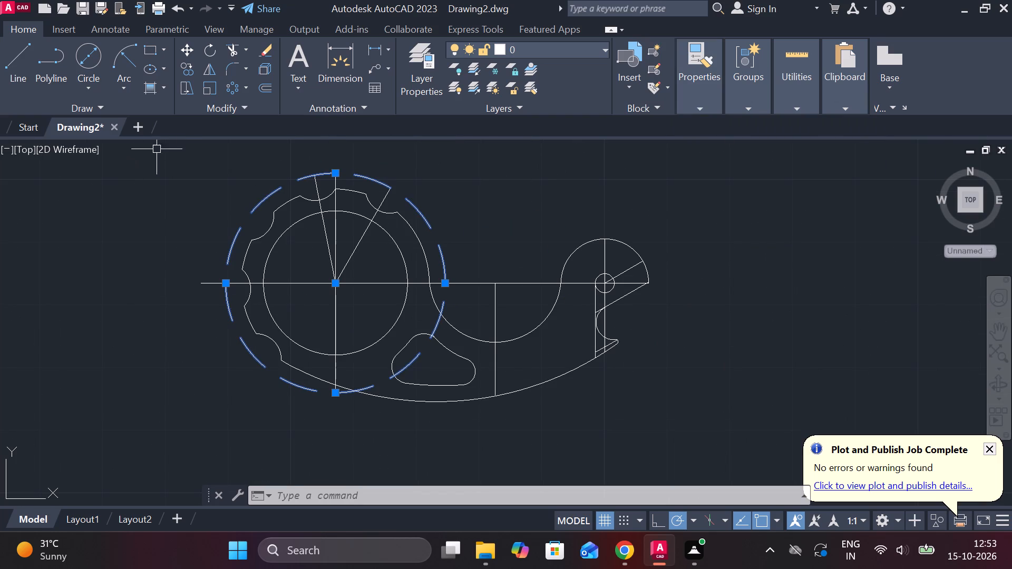
{"action": "left_click", "coordinate": [388, 52]}
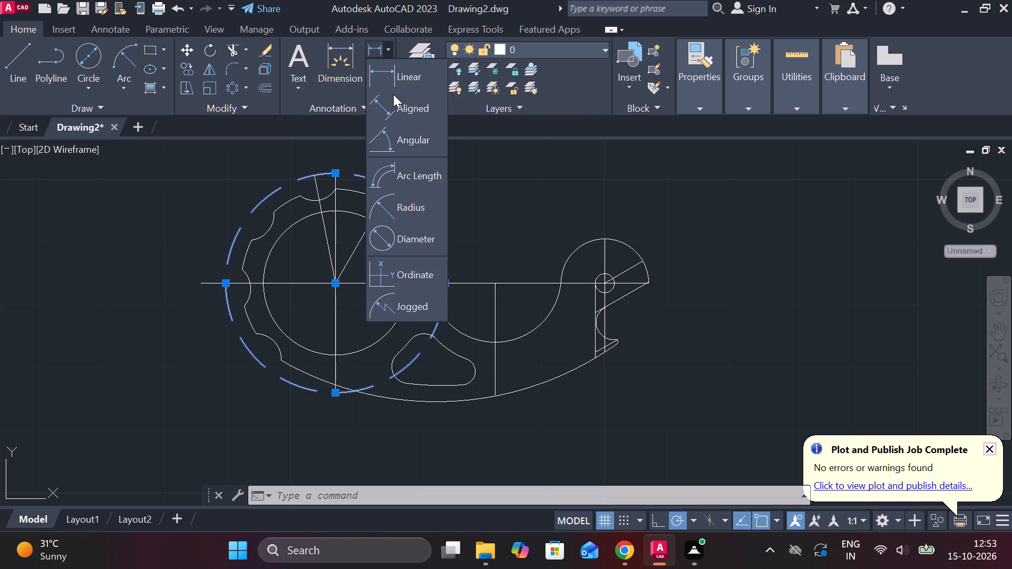
{"action": "left_click", "coordinate": [416, 233]}
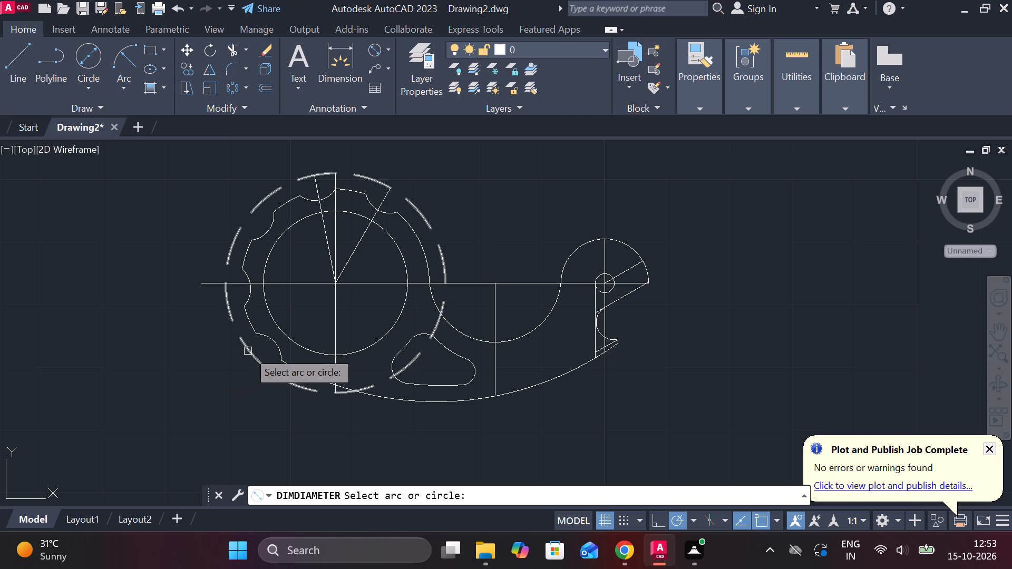
{"action": "left_click", "coordinate": [420, 213]}
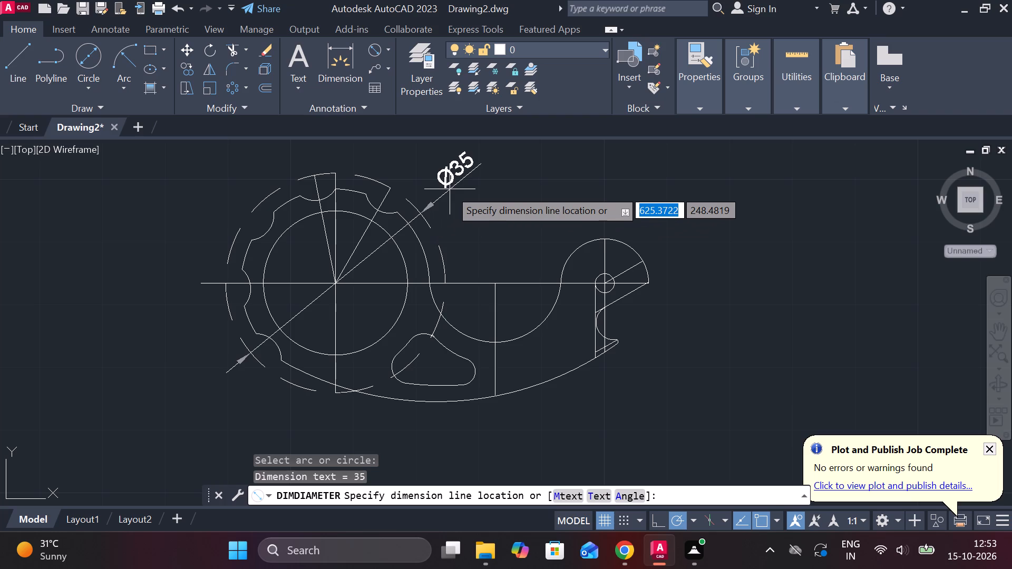
{"action": "left_click", "coordinate": [455, 185]}
Add a diameter dimension to the notched ring's outline arc, placing its text outside the ring at the lower left.
{"action": "scroll", "coordinate": [490, 176], "scroll_direction": "down", "scroll_amount": 1}
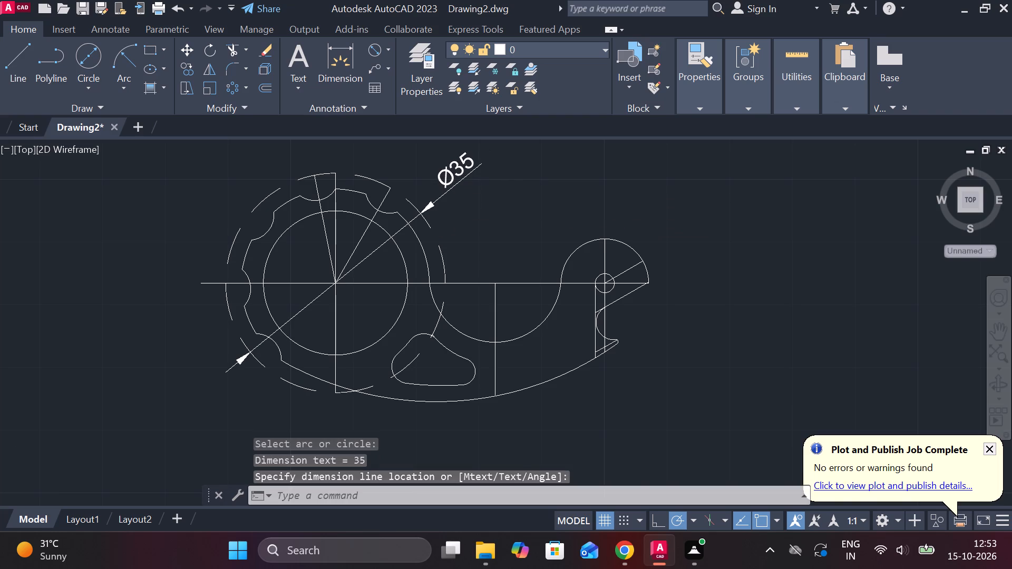
{"action": "scroll", "coordinate": [494, 326], "scroll_direction": "down", "scroll_amount": 1}
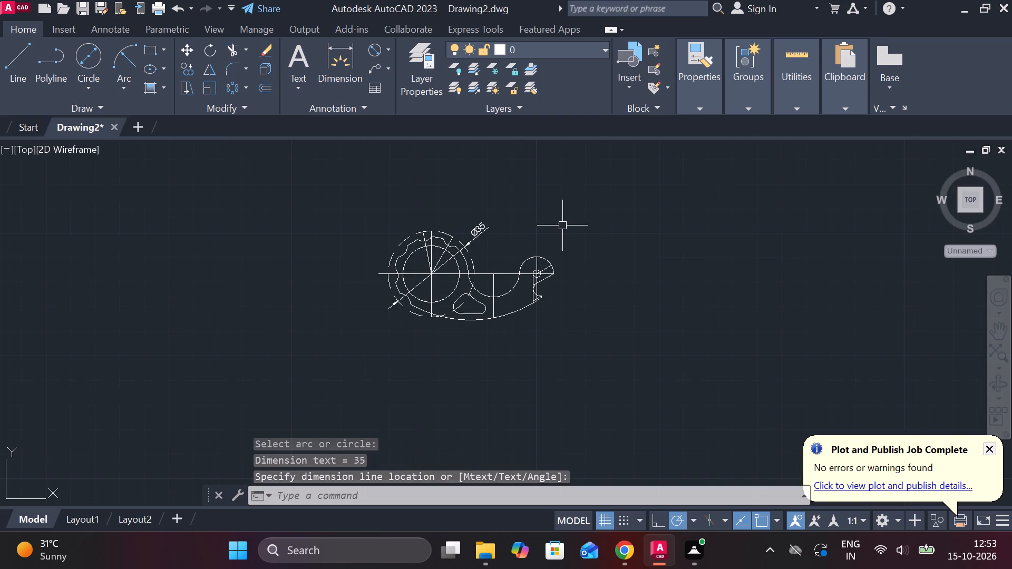
{"action": "scroll", "coordinate": [562, 225], "scroll_direction": "up", "scroll_amount": 2}
{"action": "scroll", "coordinate": [562, 225], "scroll_direction": "down", "scroll_amount": 1}
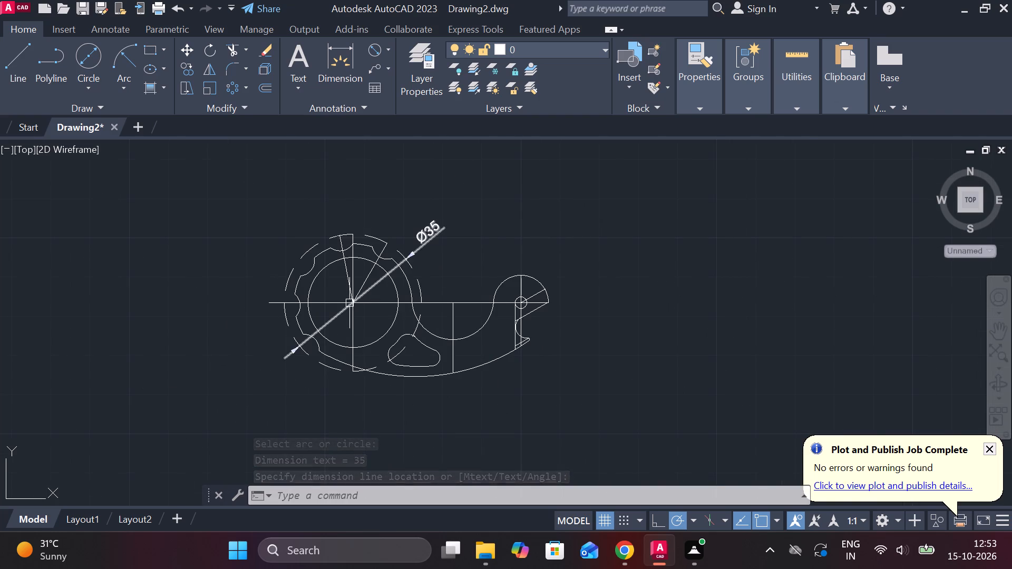
{"action": "scroll", "coordinate": [378, 316], "scroll_direction": "up", "scroll_amount": 1}
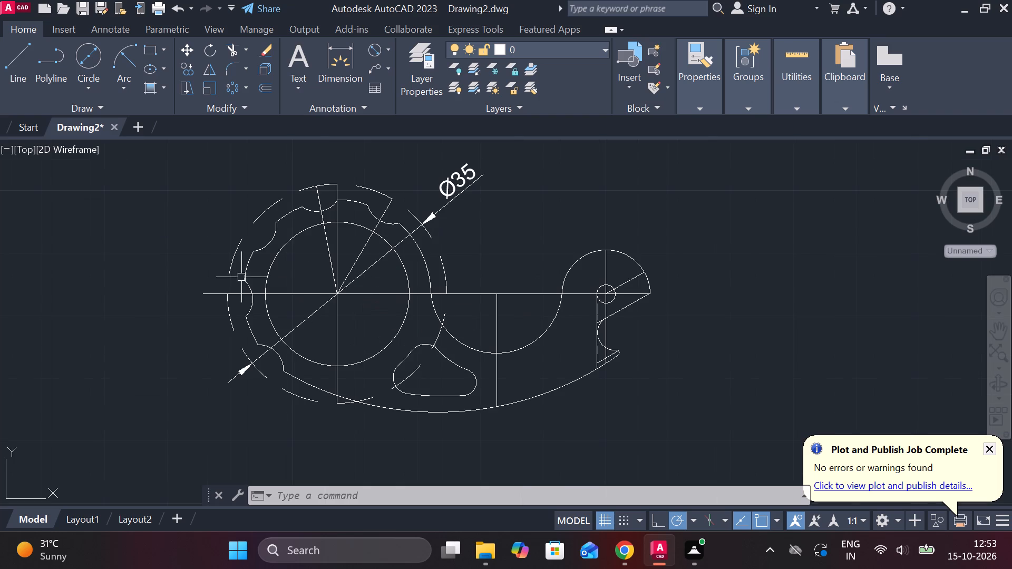
{"action": "double_click", "coordinate": [374, 51]}
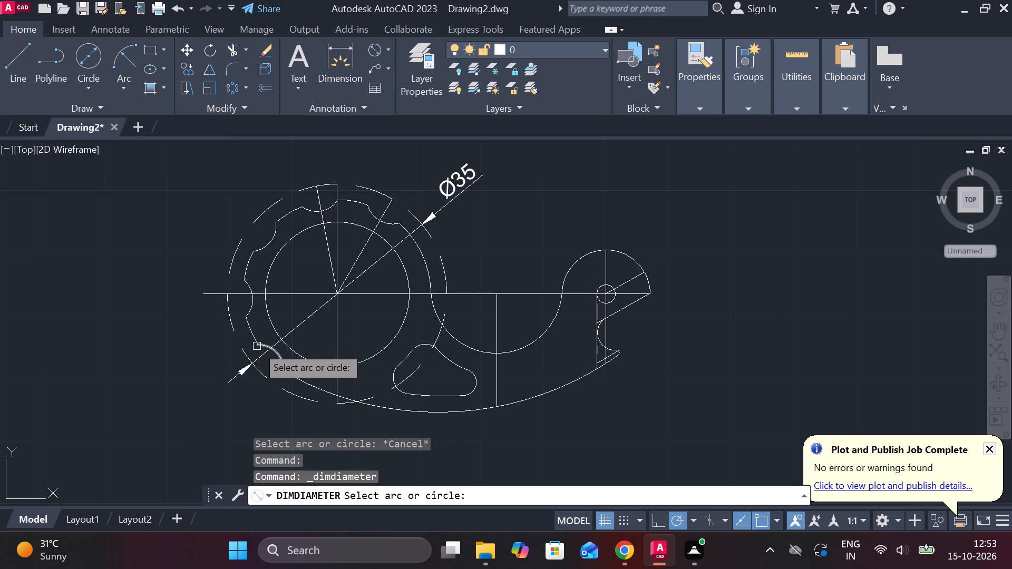
{"action": "left_click", "coordinate": [250, 332]}
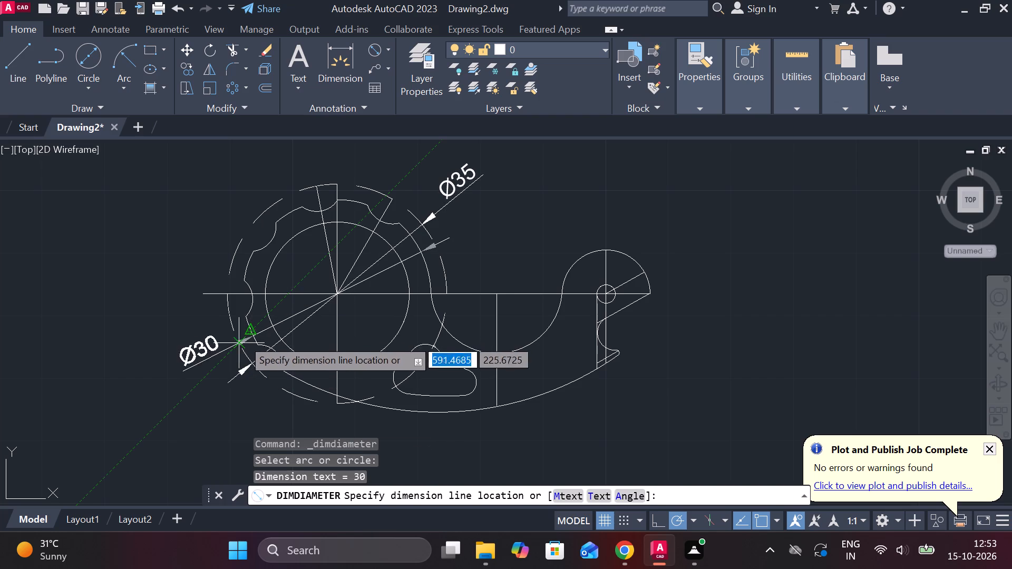
{"action": "left_click", "coordinate": [193, 360]}
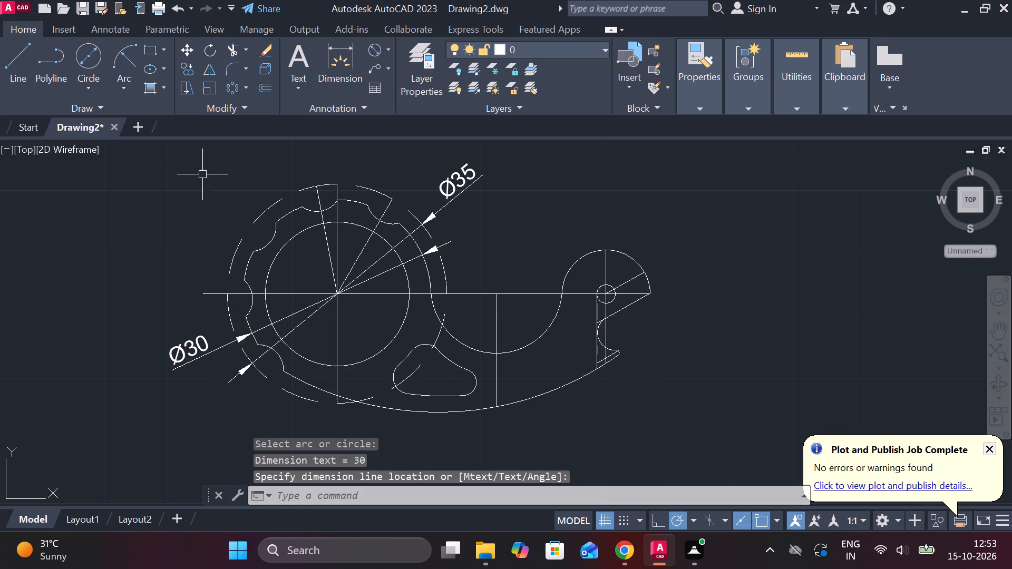
Add a diameter dimension to the ring's inner circle, placing its text outside the ring at the upper left.
{"action": "left_click", "coordinate": [374, 52]}
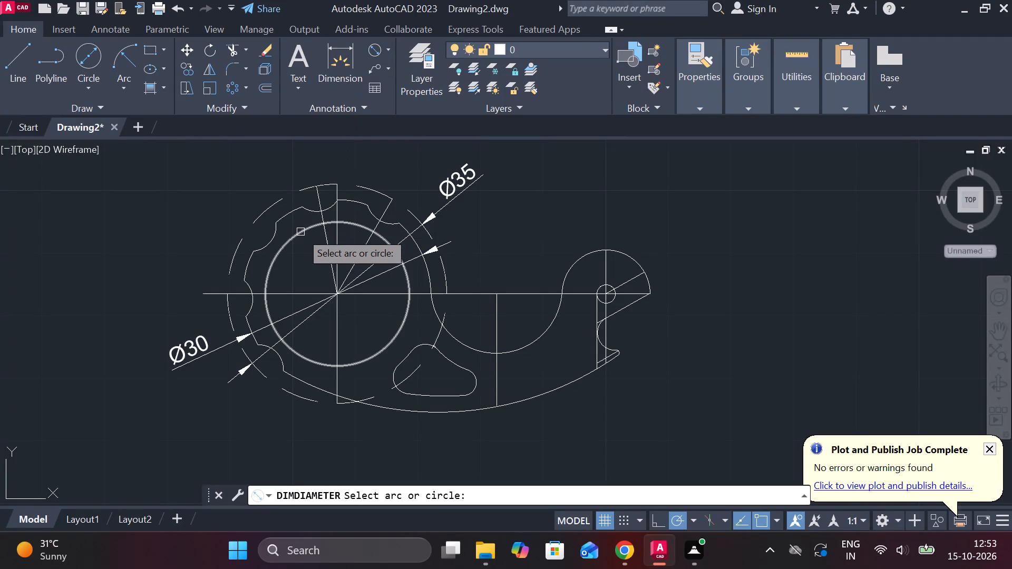
{"action": "left_click", "coordinate": [272, 266]}
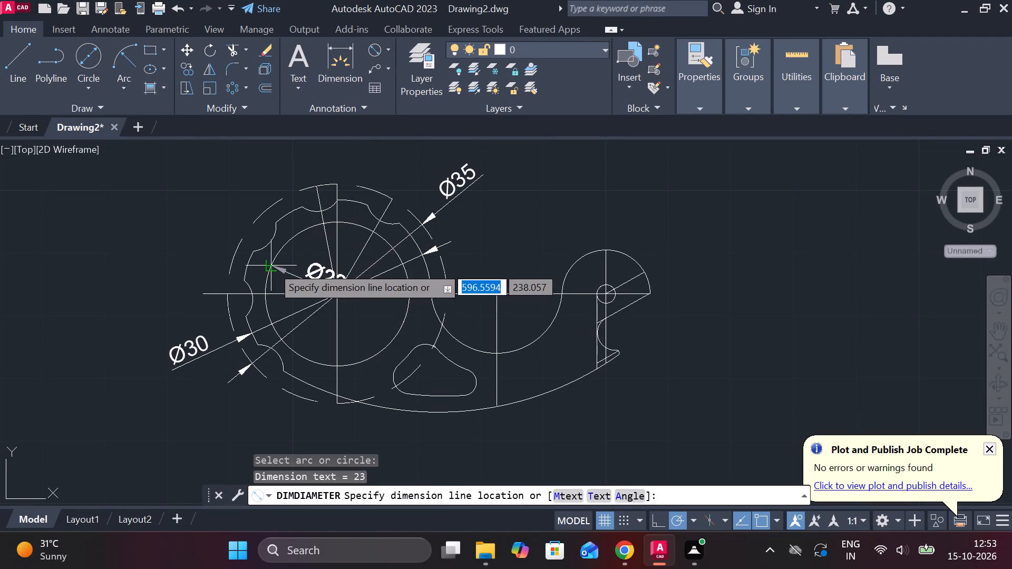
{"action": "left_click", "coordinate": [179, 256]}
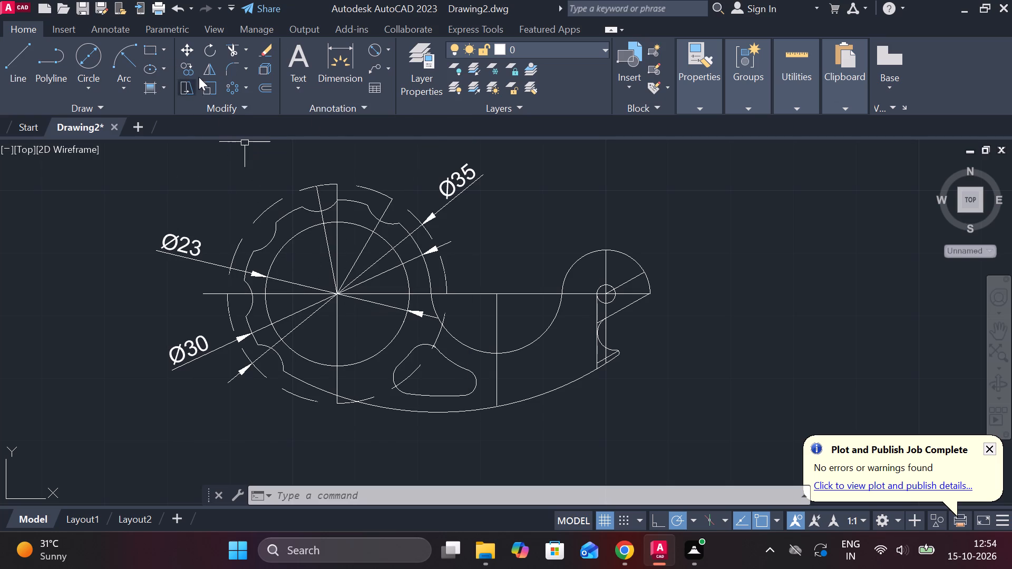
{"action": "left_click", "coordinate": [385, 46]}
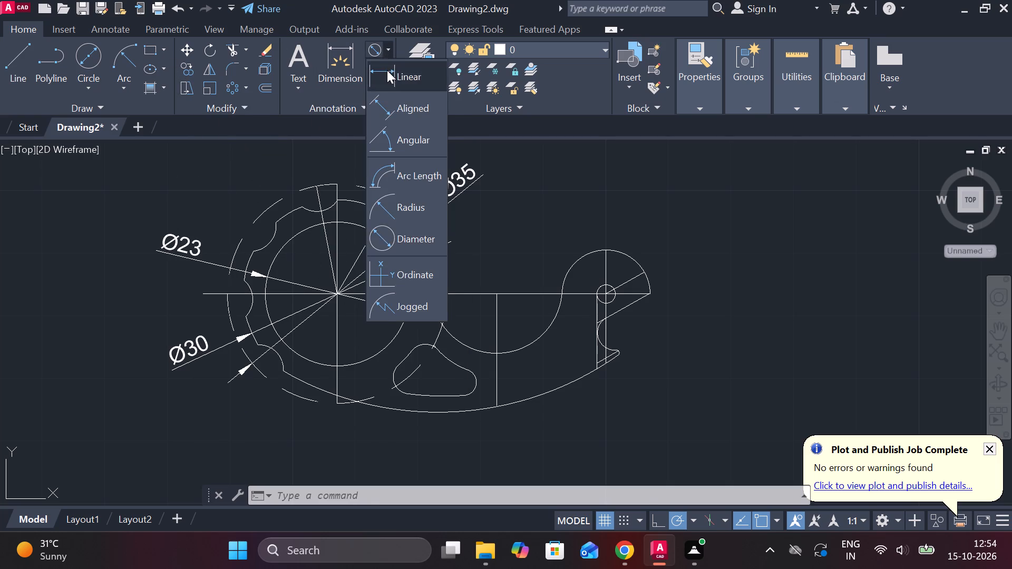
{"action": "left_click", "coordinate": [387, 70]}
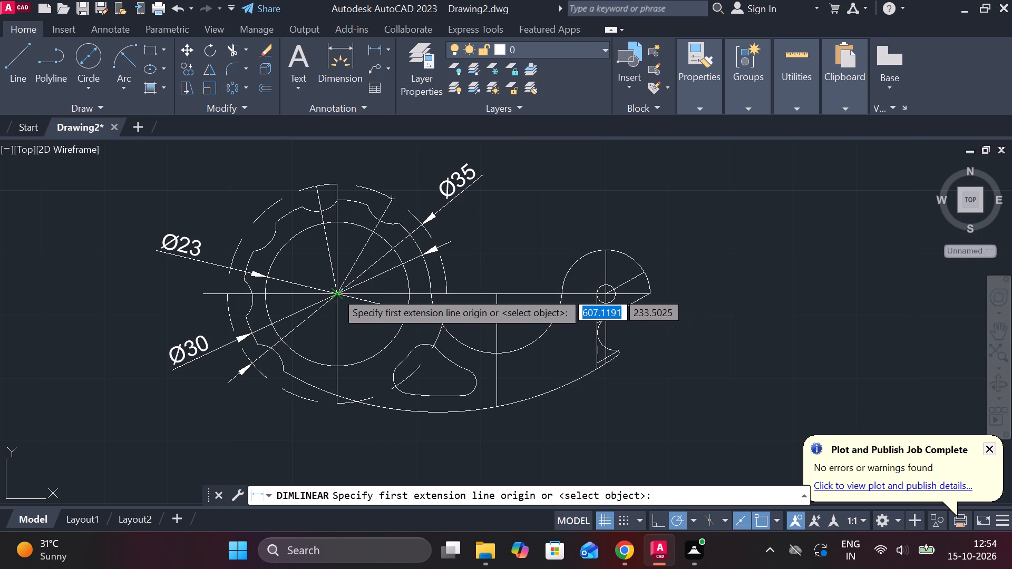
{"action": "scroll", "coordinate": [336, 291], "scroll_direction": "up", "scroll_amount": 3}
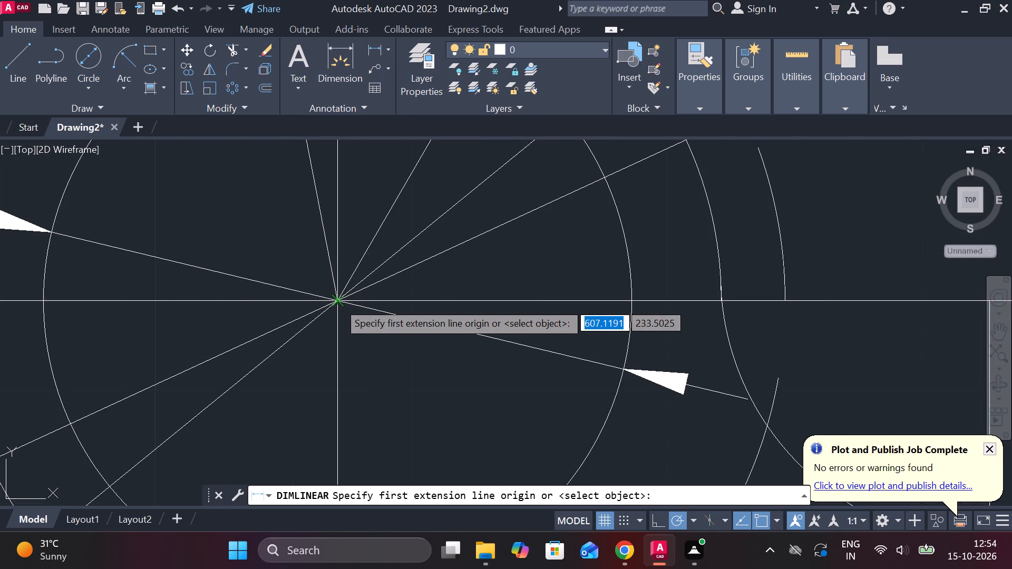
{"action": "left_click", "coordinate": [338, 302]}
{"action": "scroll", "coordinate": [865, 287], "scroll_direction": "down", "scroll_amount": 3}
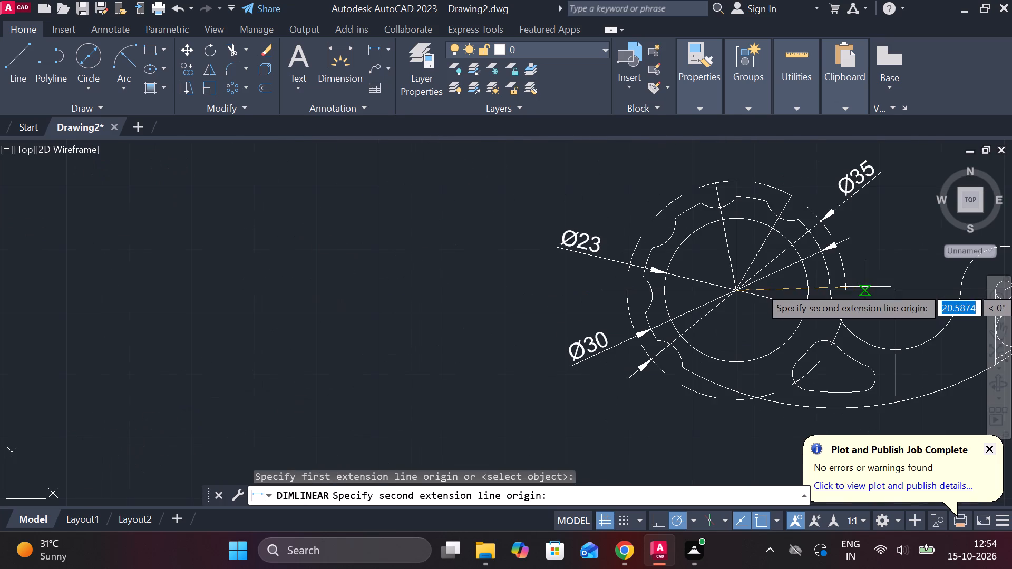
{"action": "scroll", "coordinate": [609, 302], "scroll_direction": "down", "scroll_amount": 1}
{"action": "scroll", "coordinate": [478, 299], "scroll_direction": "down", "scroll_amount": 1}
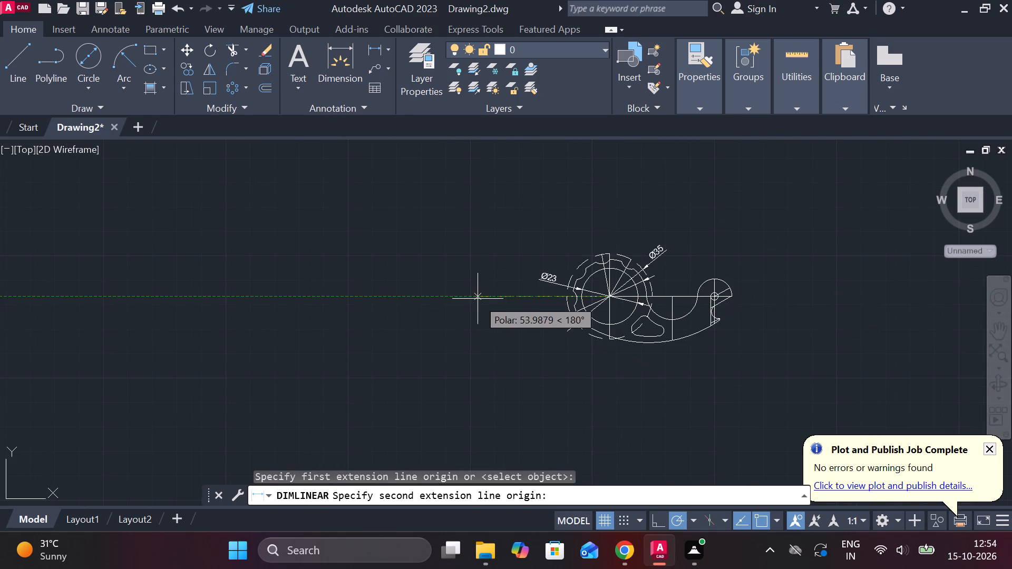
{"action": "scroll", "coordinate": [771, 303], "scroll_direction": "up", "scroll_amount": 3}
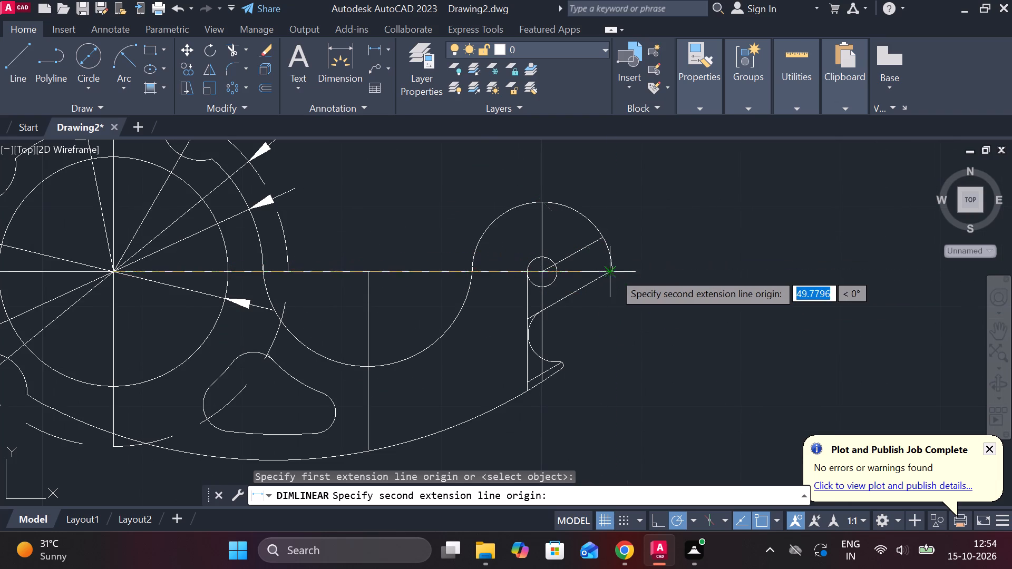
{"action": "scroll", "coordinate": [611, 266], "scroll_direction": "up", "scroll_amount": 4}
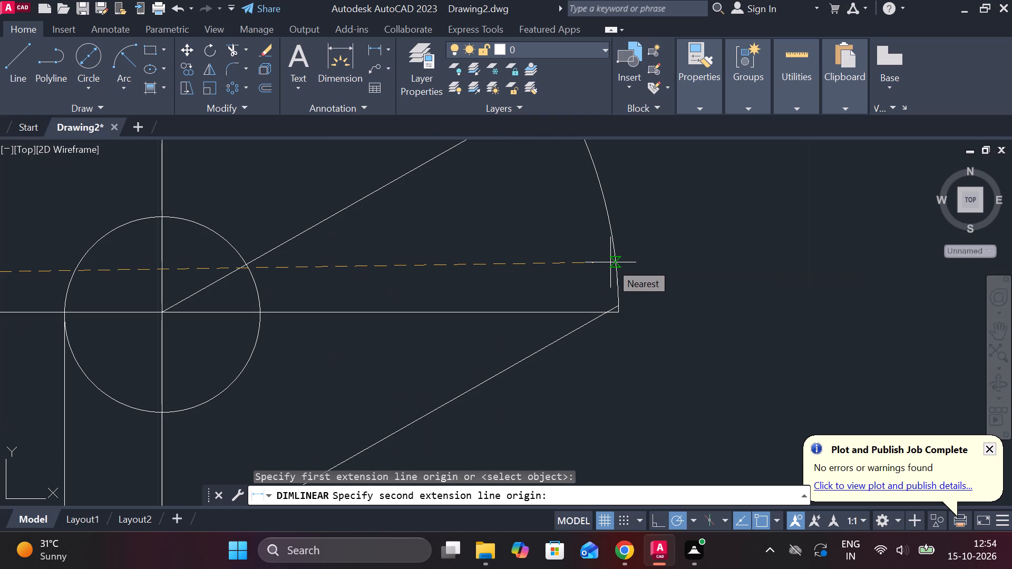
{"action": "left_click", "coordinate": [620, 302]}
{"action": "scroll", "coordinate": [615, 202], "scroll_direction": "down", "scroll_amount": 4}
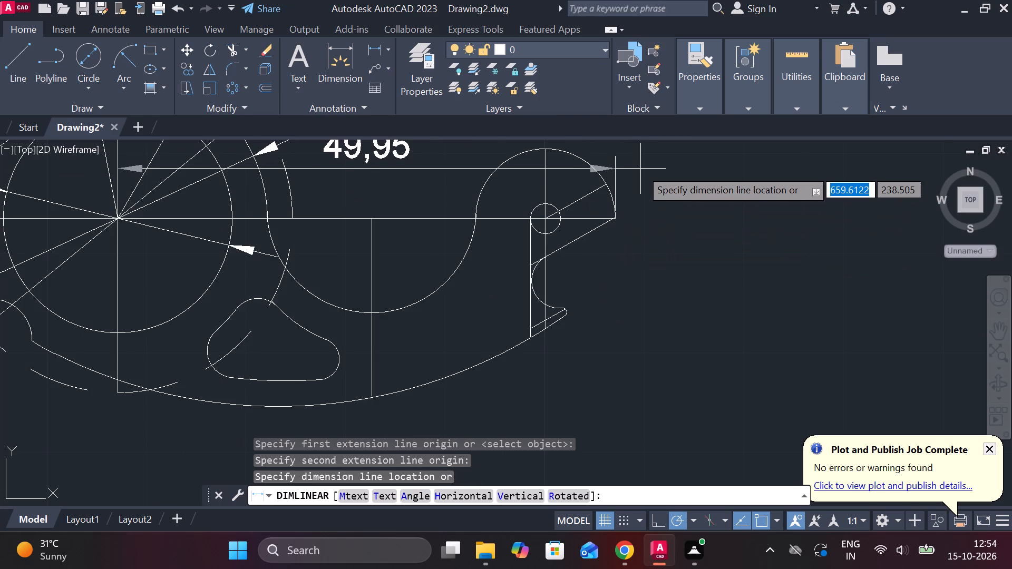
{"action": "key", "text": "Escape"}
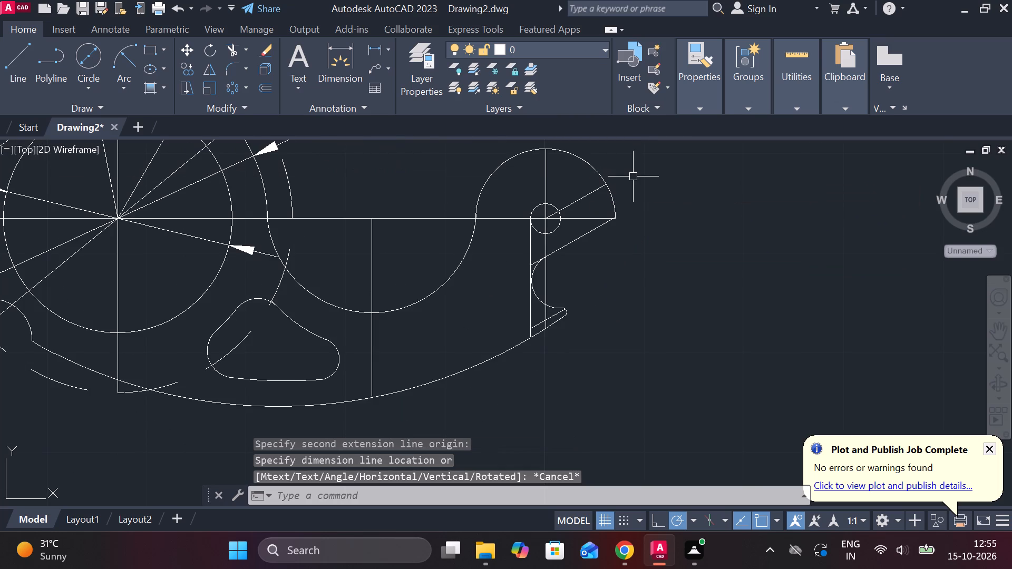
Trim the short ends of the horizontal centreline and the hook arc that overrun the slanted line at the hook tip.
{"action": "left_click", "coordinate": [231, 52]}
{"action": "scroll", "coordinate": [641, 184], "scroll_direction": "up", "scroll_amount": 5}
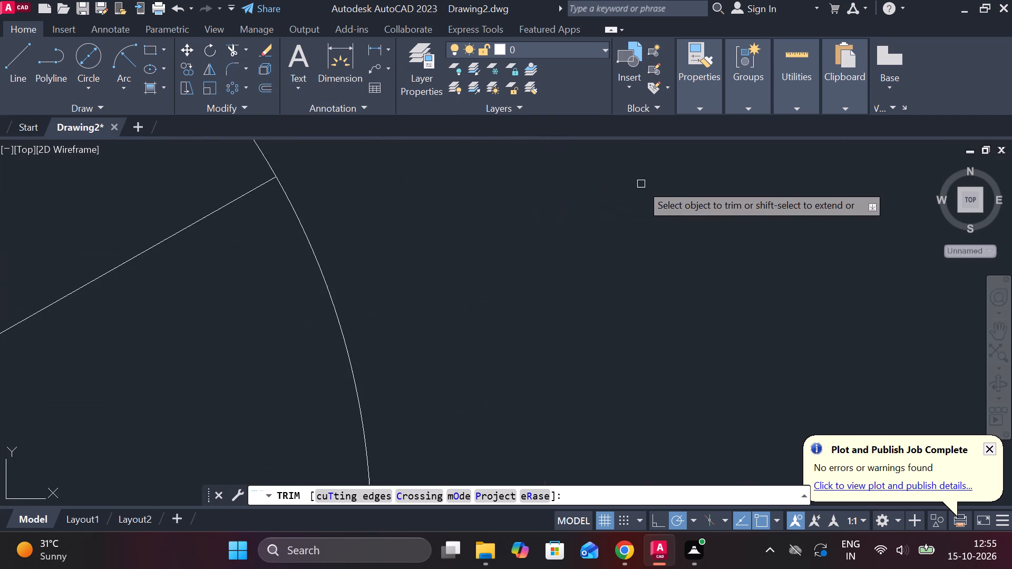
{"action": "scroll", "coordinate": [583, 220], "scroll_direction": "down", "scroll_amount": 2}
{"action": "scroll", "coordinate": [463, 319], "scroll_direction": "up", "scroll_amount": 3}
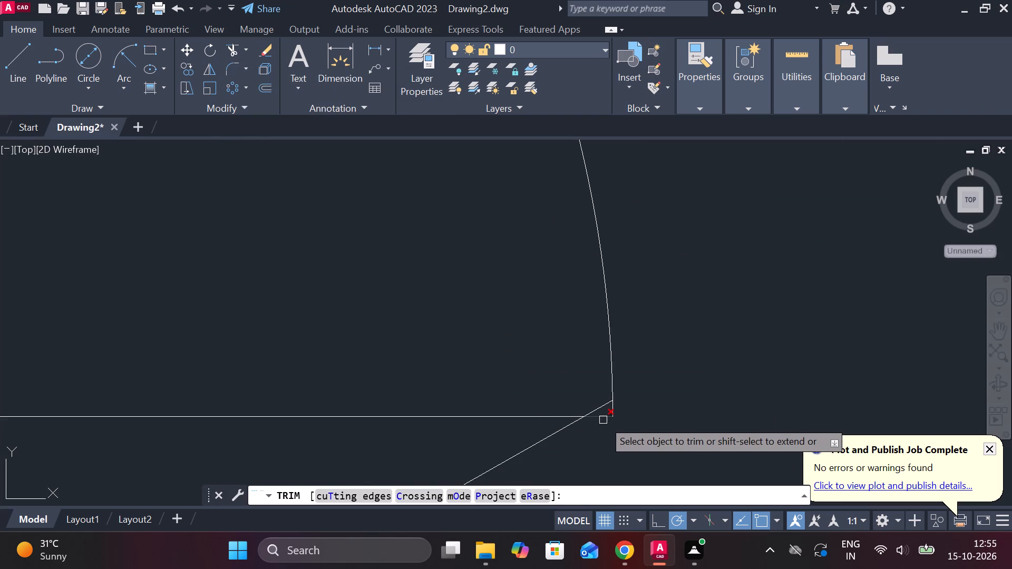
{"action": "left_click", "coordinate": [603, 420]}
{"action": "left_click", "coordinate": [612, 418]}
Examine the trimmed corner at the hook tip and the rest of the part's outline.
{"action": "scroll", "coordinate": [634, 393], "scroll_direction": "down", "scroll_amount": 1}
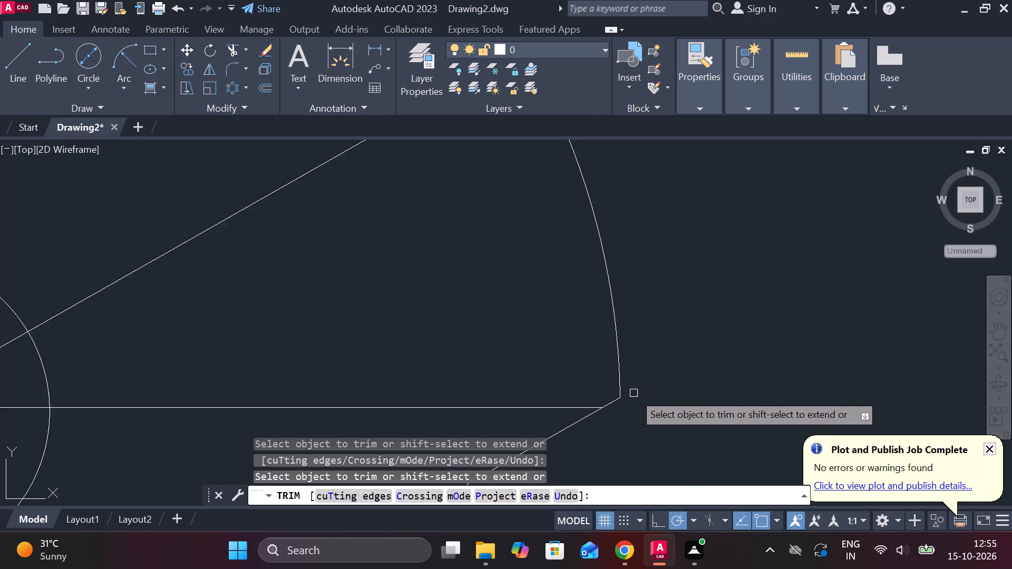
{"action": "scroll", "coordinate": [634, 393], "scroll_direction": "down", "scroll_amount": 4}
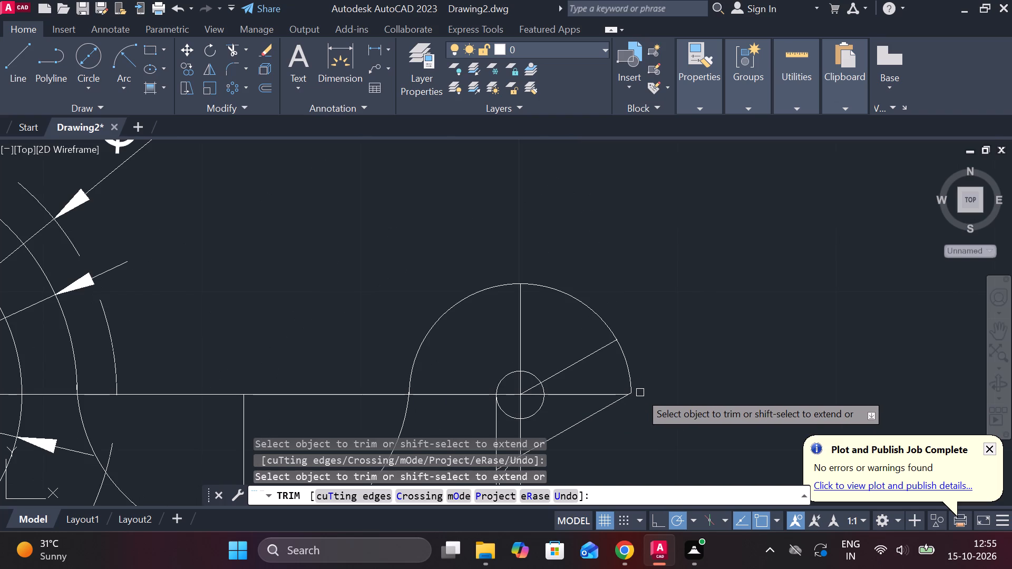
{"action": "scroll", "coordinate": [640, 393], "scroll_direction": "down", "scroll_amount": 2}
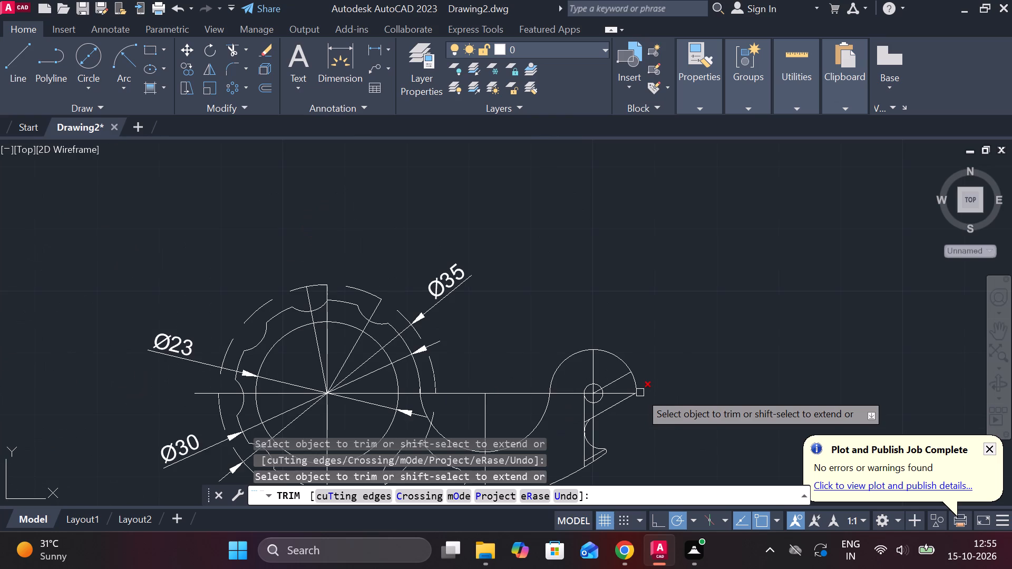
{"action": "scroll", "coordinate": [640, 393], "scroll_direction": "down", "scroll_amount": 2}
{"action": "scroll", "coordinate": [646, 417], "scroll_direction": "up", "scroll_amount": 3}
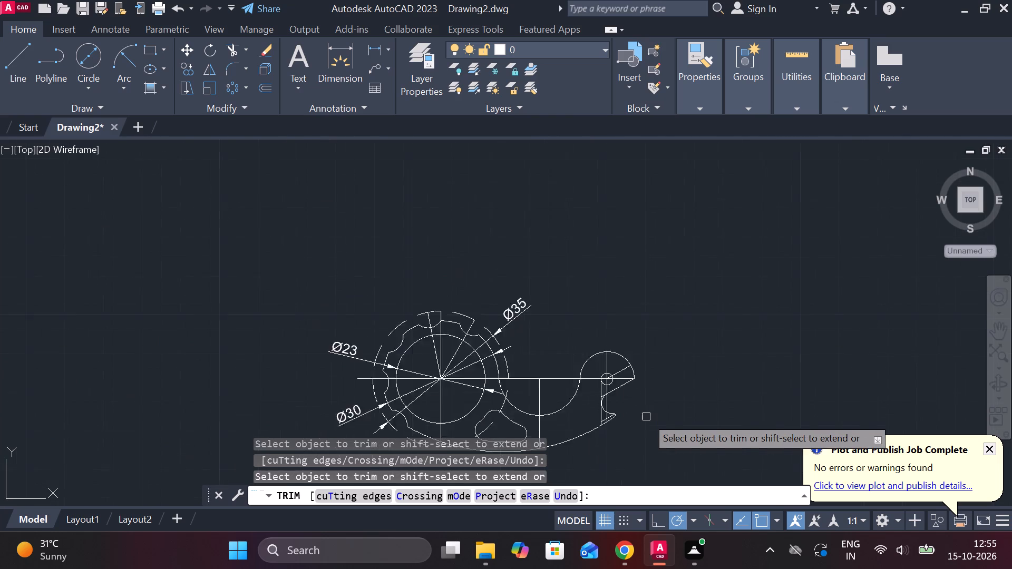
{"action": "scroll", "coordinate": [612, 354], "scroll_direction": "up", "scroll_amount": 3}
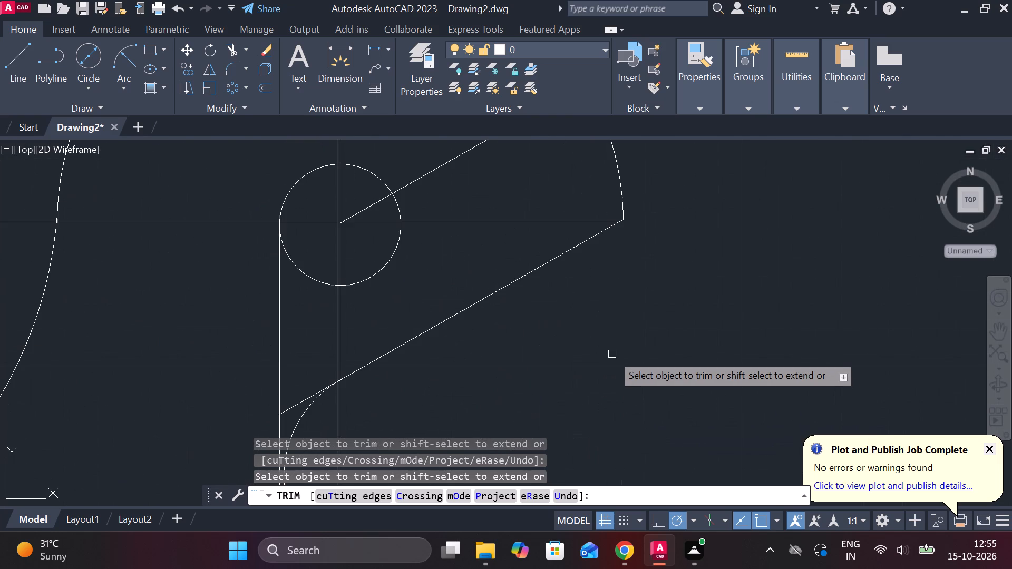
{"action": "scroll", "coordinate": [612, 354], "scroll_direction": "down", "scroll_amount": 1}
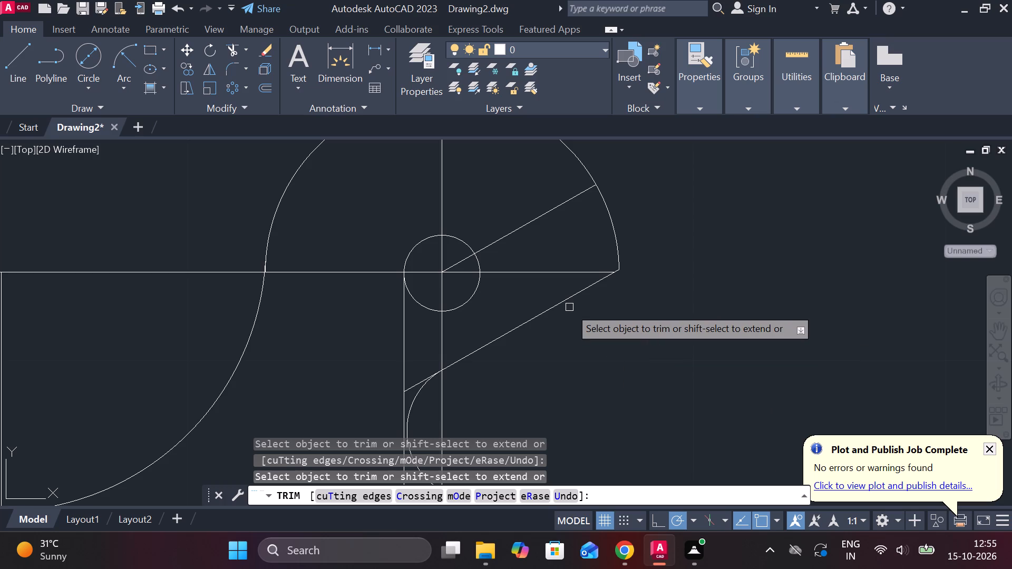
{"action": "scroll", "coordinate": [569, 307], "scroll_direction": "down", "scroll_amount": 2}
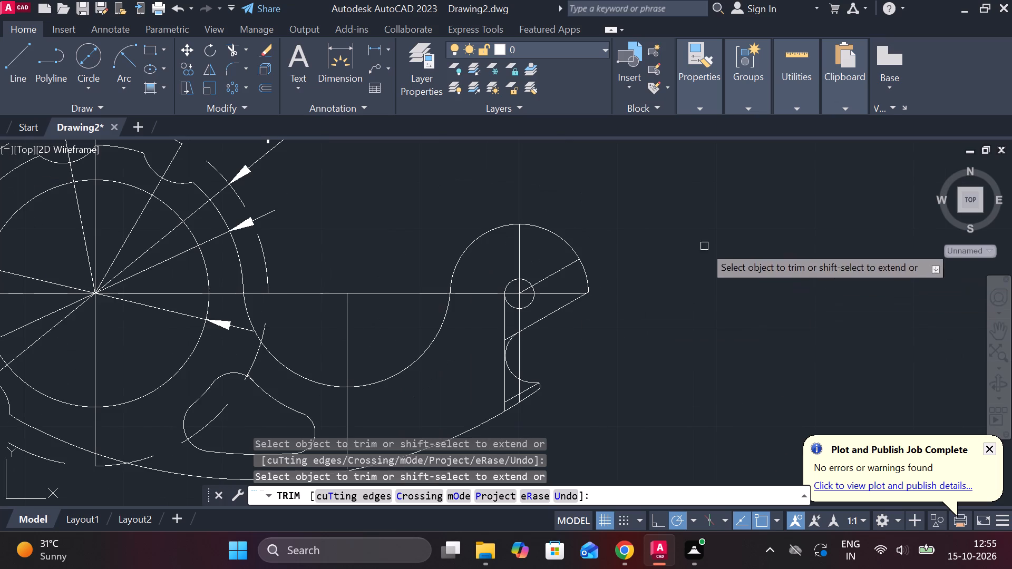
{"action": "scroll", "coordinate": [645, 285], "scroll_direction": "up", "scroll_amount": 5}
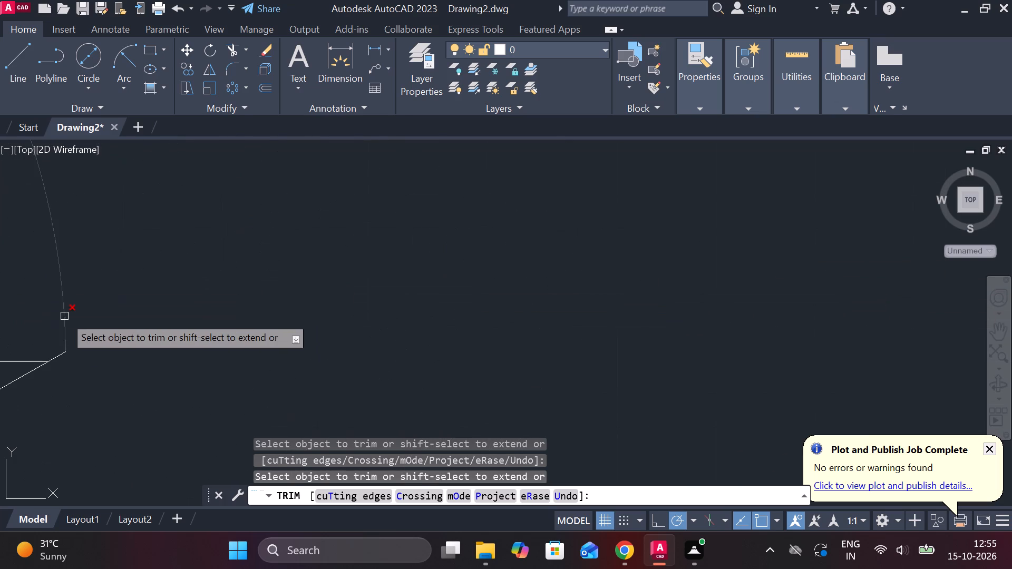
{"action": "scroll", "coordinate": [76, 310], "scroll_direction": "down", "scroll_amount": 6}
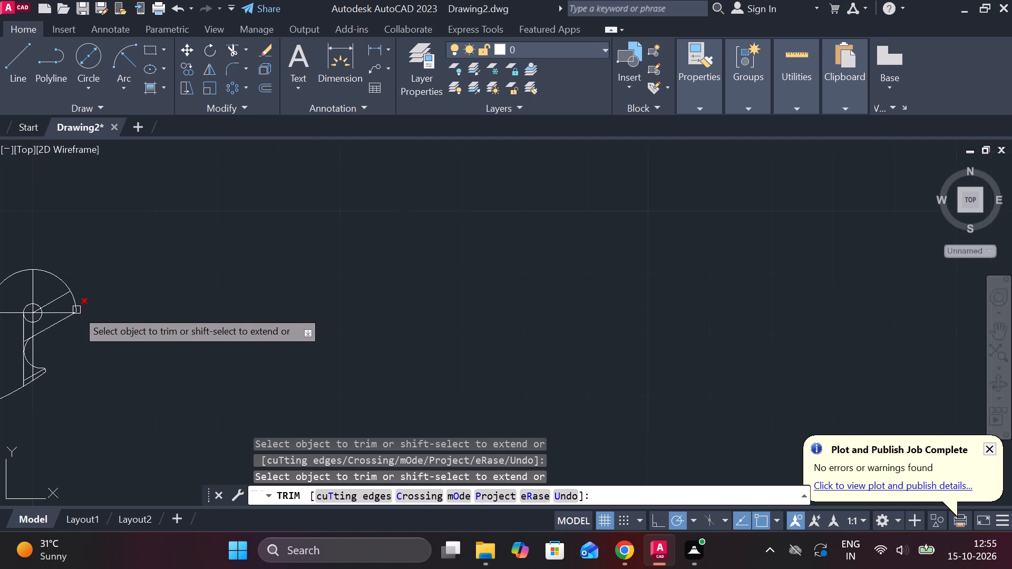
{"action": "scroll", "coordinate": [708, 314], "scroll_direction": "down", "scroll_amount": 3}
{"action": "scroll", "coordinate": [616, 318], "scroll_direction": "up", "scroll_amount": 3}
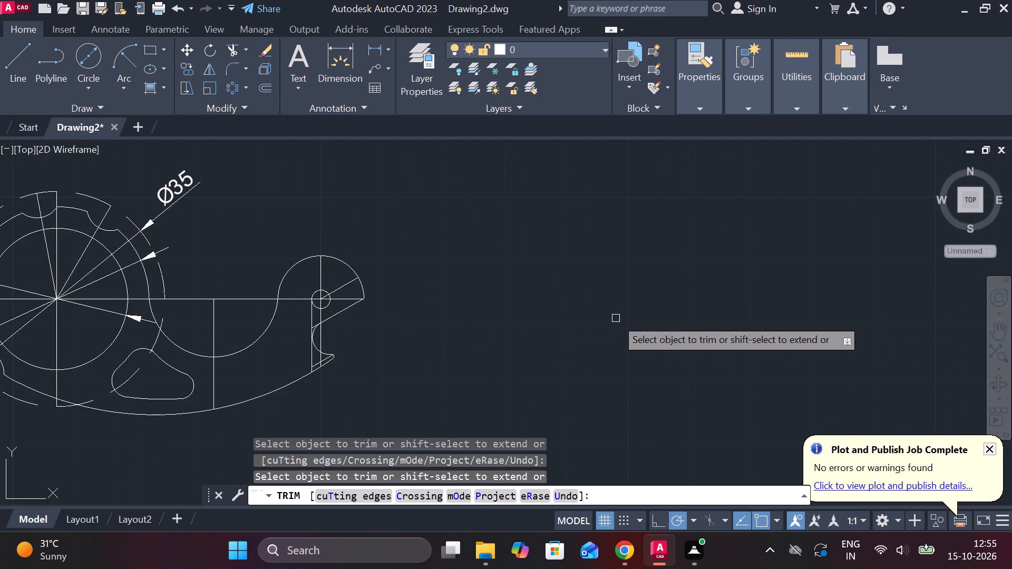
{"action": "scroll", "coordinate": [616, 318], "scroll_direction": "down", "scroll_amount": 2}
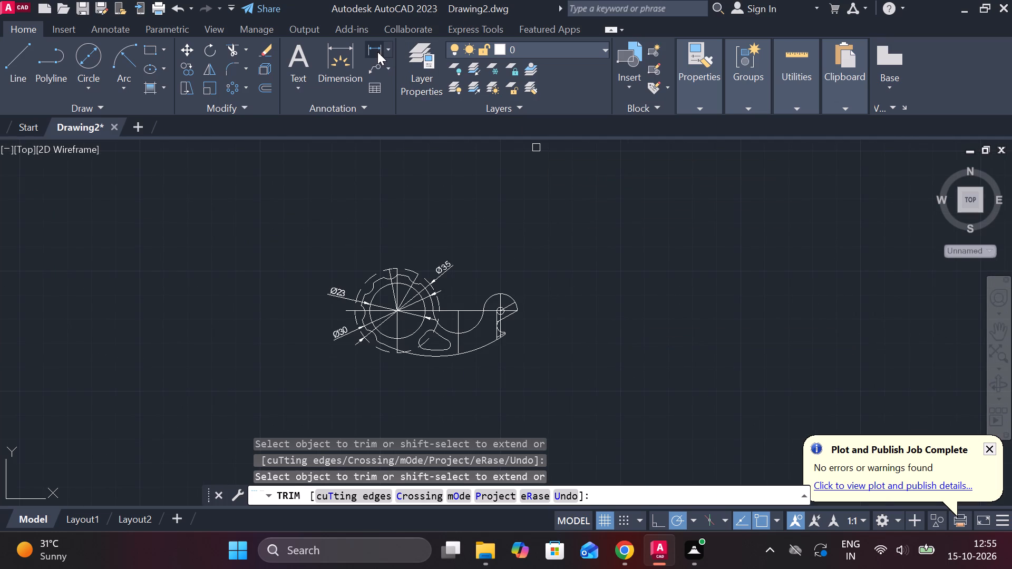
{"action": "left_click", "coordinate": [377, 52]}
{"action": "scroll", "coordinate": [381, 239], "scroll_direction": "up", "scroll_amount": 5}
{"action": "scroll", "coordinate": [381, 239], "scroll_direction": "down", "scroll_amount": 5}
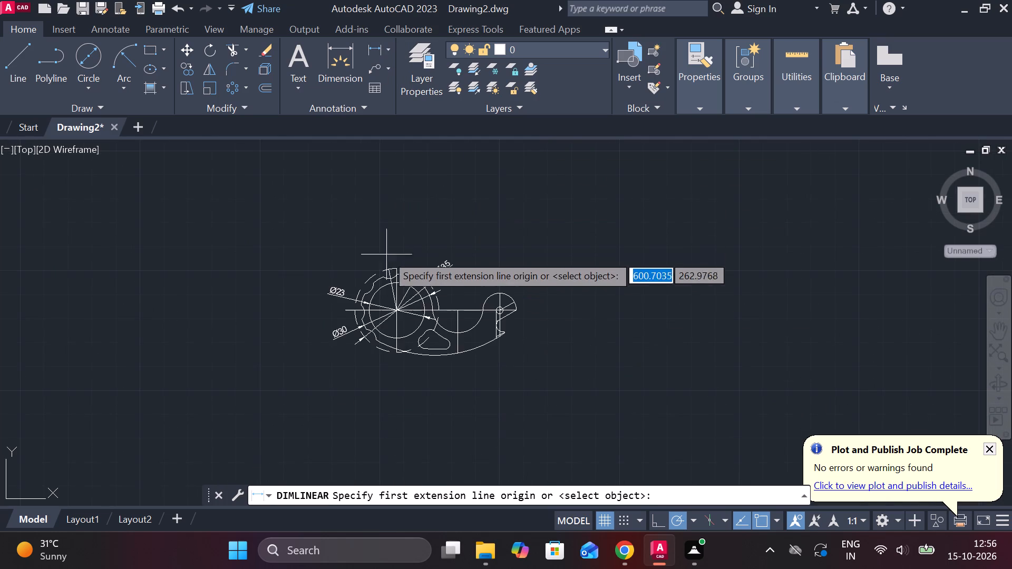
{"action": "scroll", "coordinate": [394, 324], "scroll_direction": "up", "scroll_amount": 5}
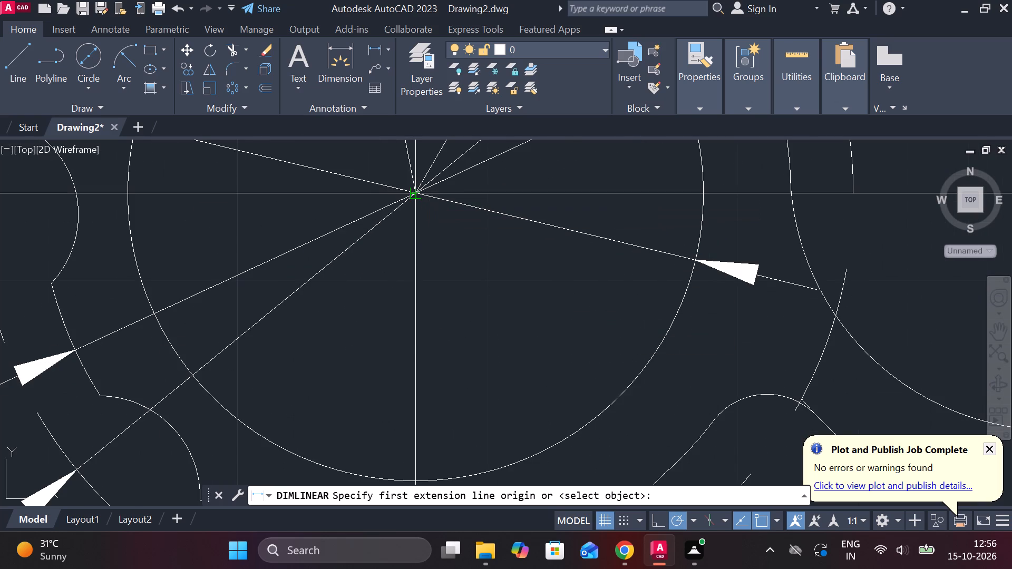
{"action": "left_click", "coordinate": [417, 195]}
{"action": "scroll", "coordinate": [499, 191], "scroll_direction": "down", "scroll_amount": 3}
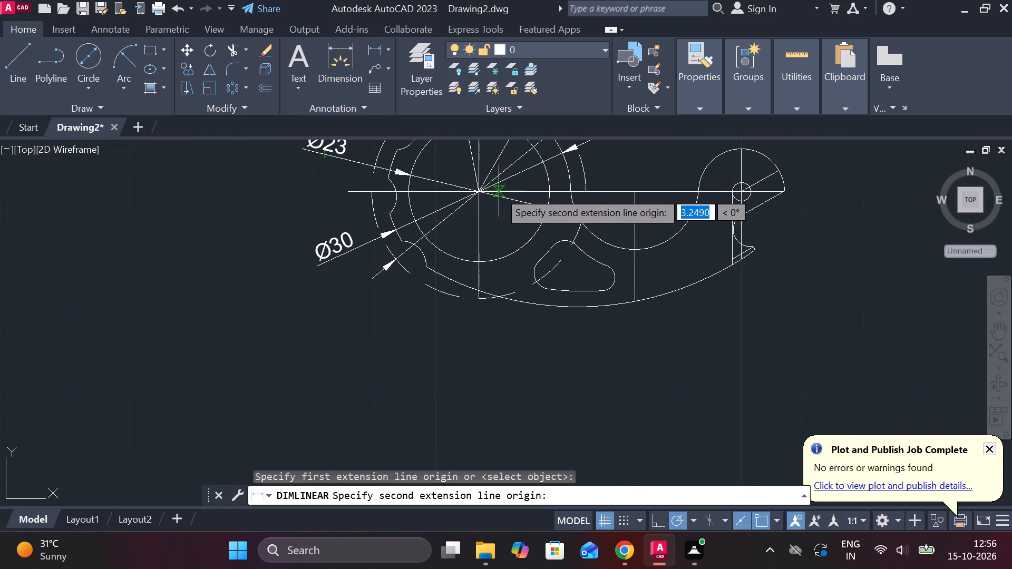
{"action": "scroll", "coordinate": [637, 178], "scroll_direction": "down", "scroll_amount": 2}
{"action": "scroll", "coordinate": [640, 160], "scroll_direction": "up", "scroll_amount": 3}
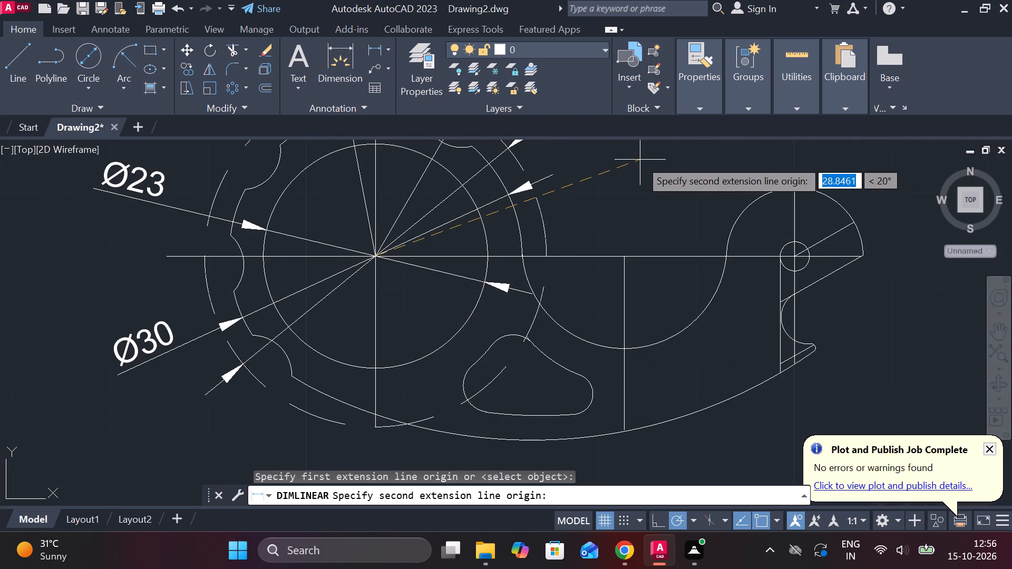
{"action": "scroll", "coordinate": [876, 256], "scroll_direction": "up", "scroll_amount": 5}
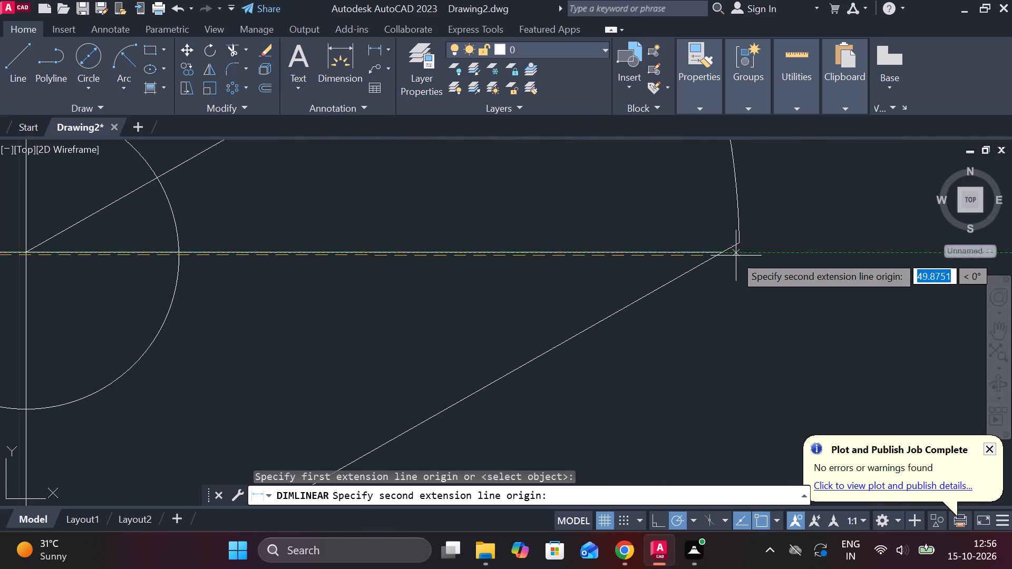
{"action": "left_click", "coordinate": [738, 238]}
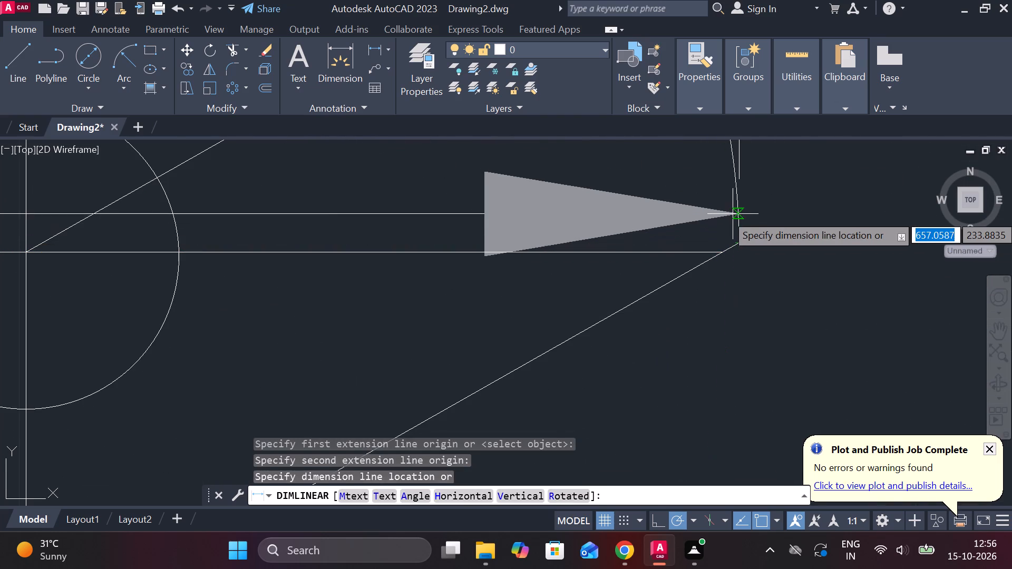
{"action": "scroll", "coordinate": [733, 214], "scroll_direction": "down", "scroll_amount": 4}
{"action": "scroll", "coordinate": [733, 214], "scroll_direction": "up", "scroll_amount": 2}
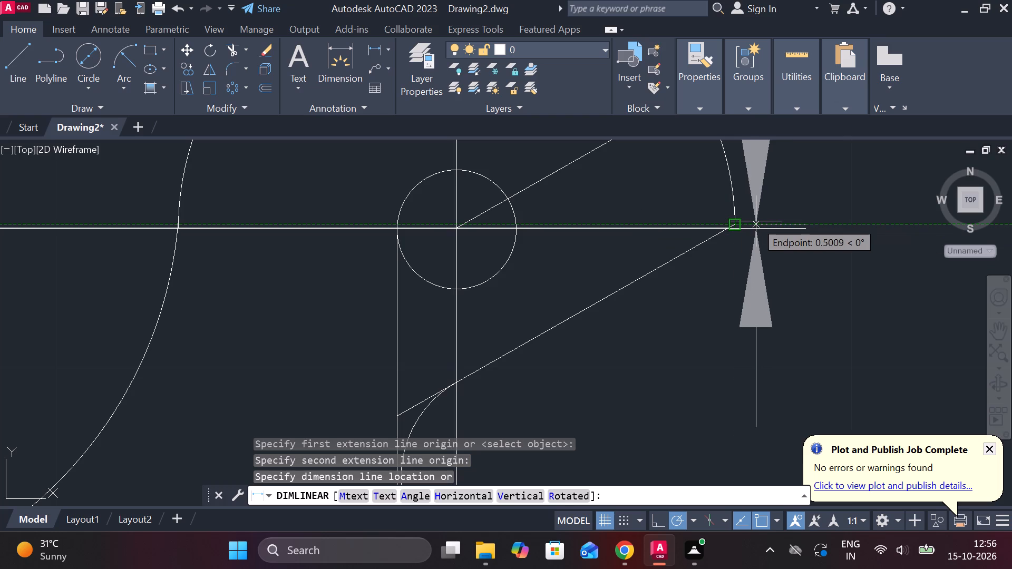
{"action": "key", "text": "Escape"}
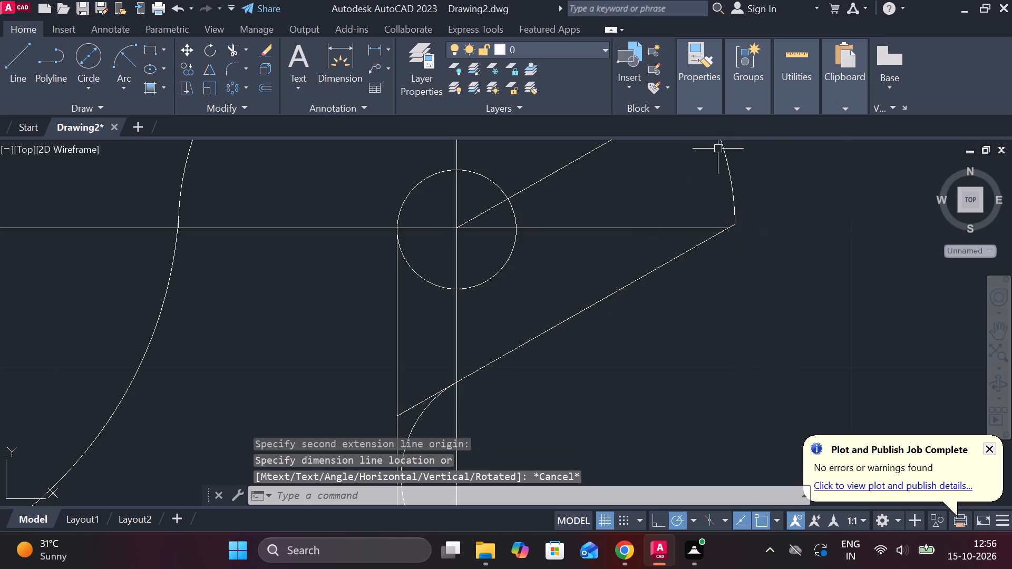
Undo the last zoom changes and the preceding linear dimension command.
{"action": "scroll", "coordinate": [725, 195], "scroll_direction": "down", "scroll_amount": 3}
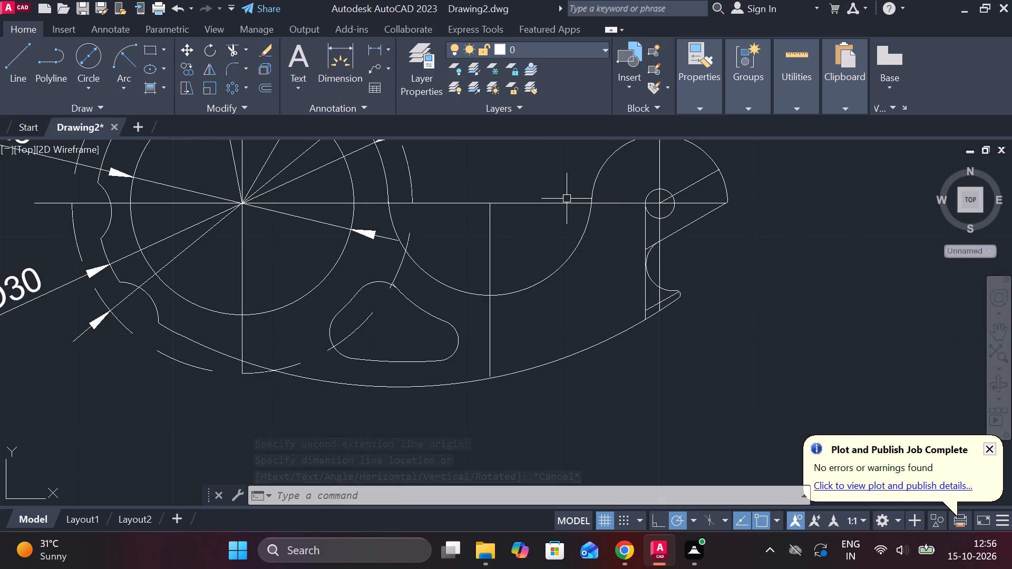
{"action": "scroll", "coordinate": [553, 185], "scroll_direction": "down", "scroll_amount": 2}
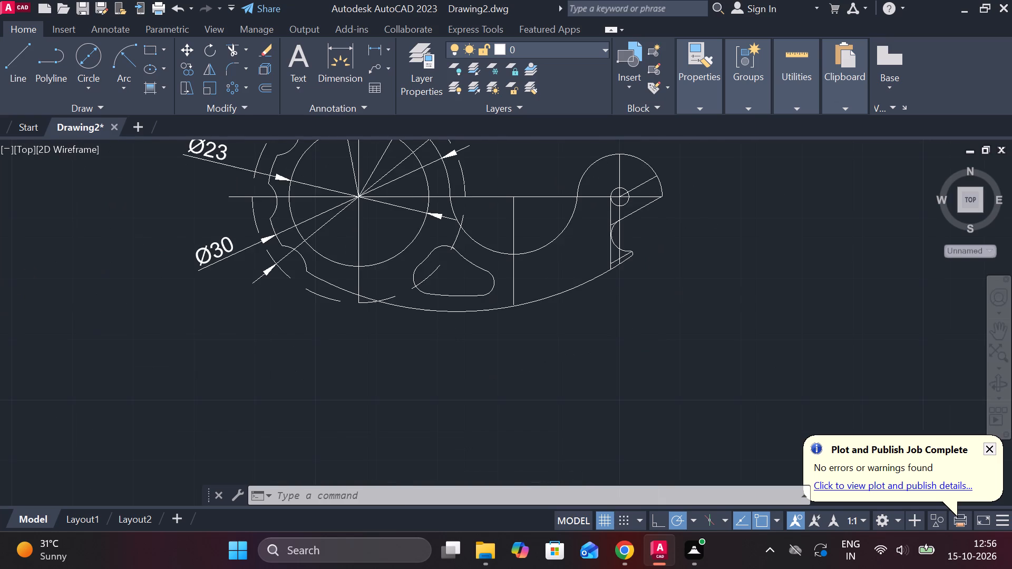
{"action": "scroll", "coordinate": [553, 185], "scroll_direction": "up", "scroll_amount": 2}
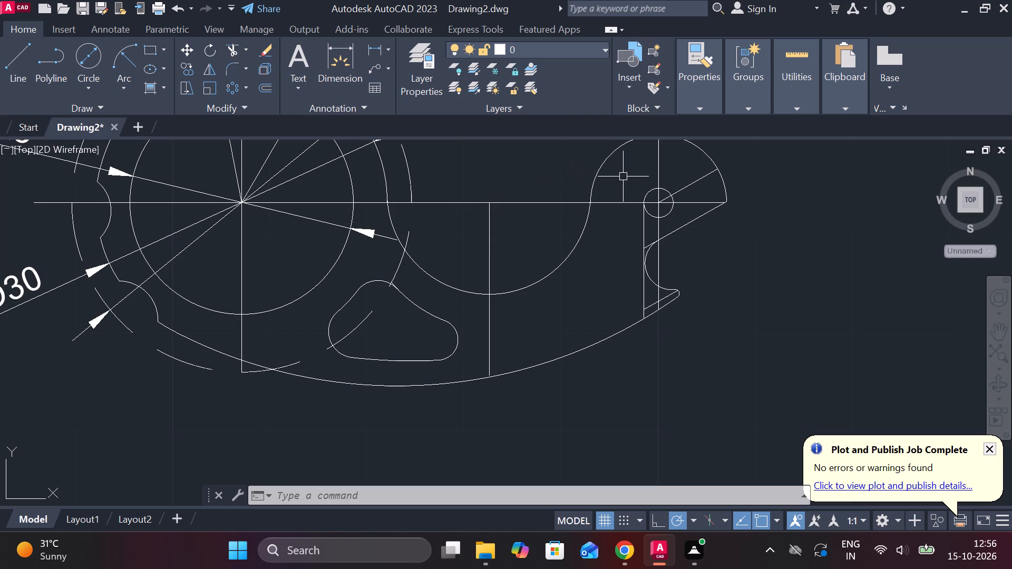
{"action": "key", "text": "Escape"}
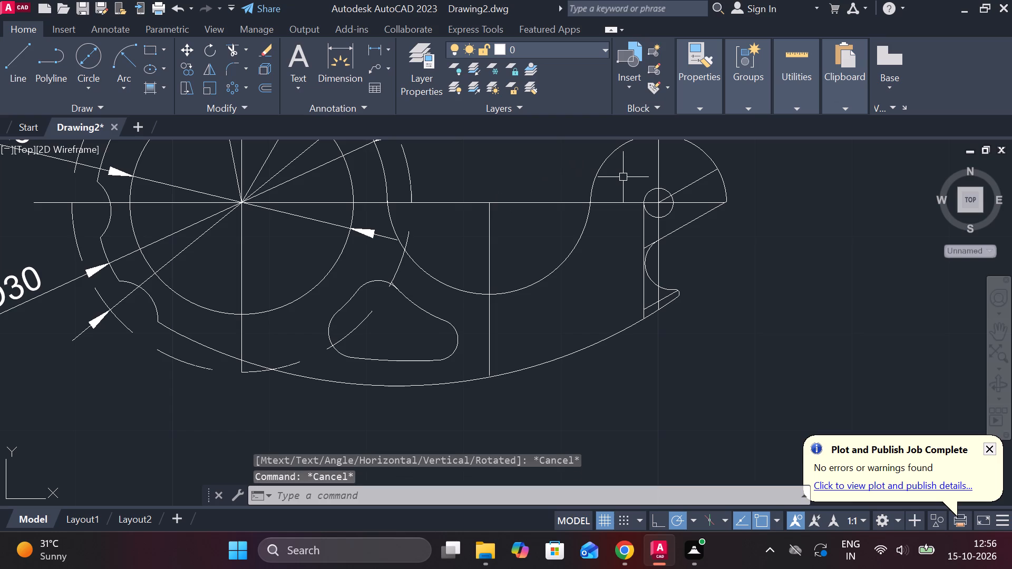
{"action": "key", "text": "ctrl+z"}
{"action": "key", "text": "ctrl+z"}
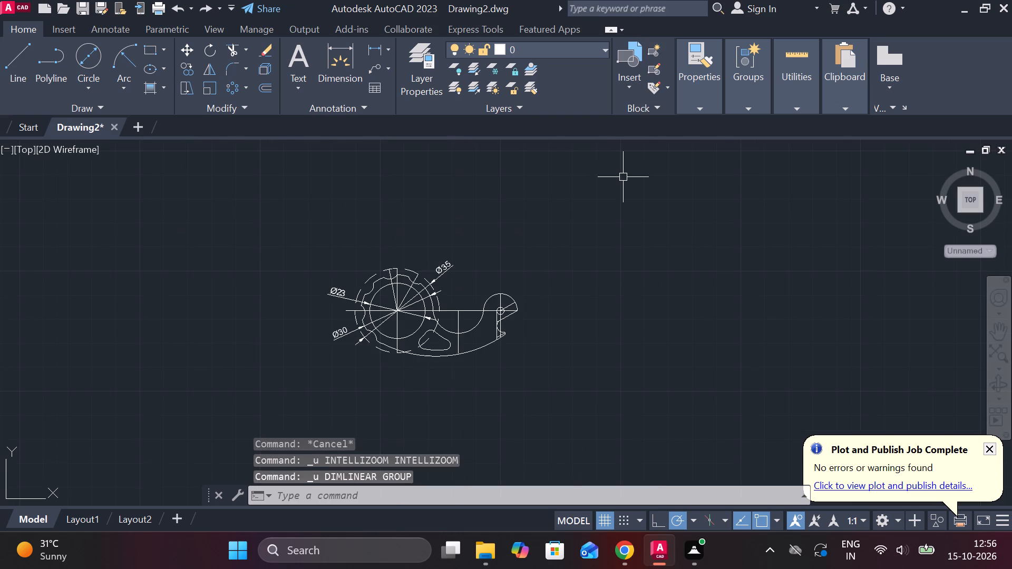
Undo the hook-tip trimming, the earlier linear dimension command and the three diameter dimensions on the ring.
{"action": "key", "text": "ctrl+z"}
{"action": "key", "text": "ctrl+z"}
{"action": "key", "text": "ctrl+z"}
{"action": "key", "text": "ctrl+z"}
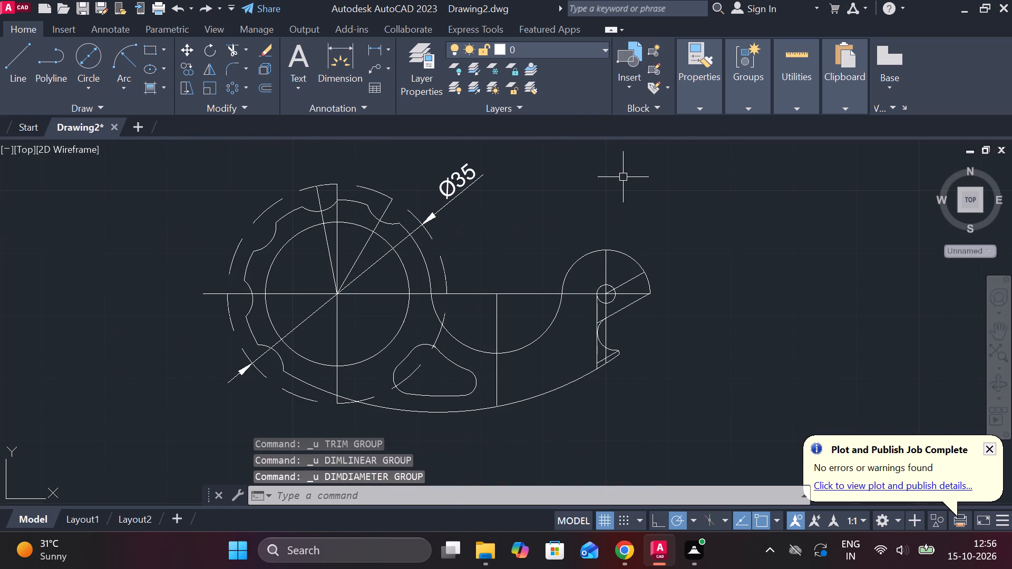
{"action": "key", "text": "ctrl+z"}
{"action": "key", "text": "ctrl+z"}
{"action": "key", "text": "ctrl+z"}
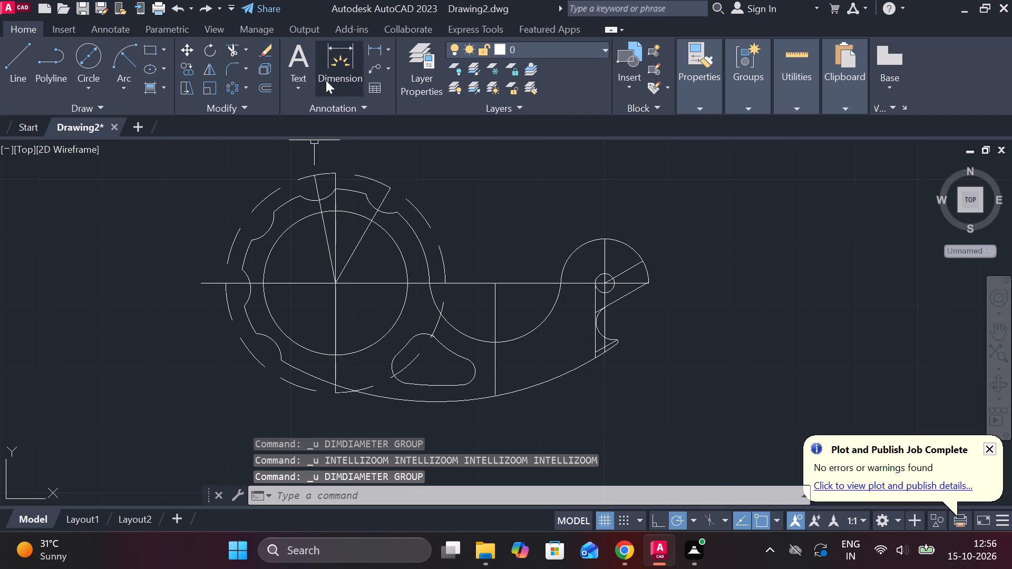
Check the horizontal distance from the ring's centre to the hook tip with a linear dimension preview, without placing it.
{"action": "left_click", "coordinate": [374, 47]}
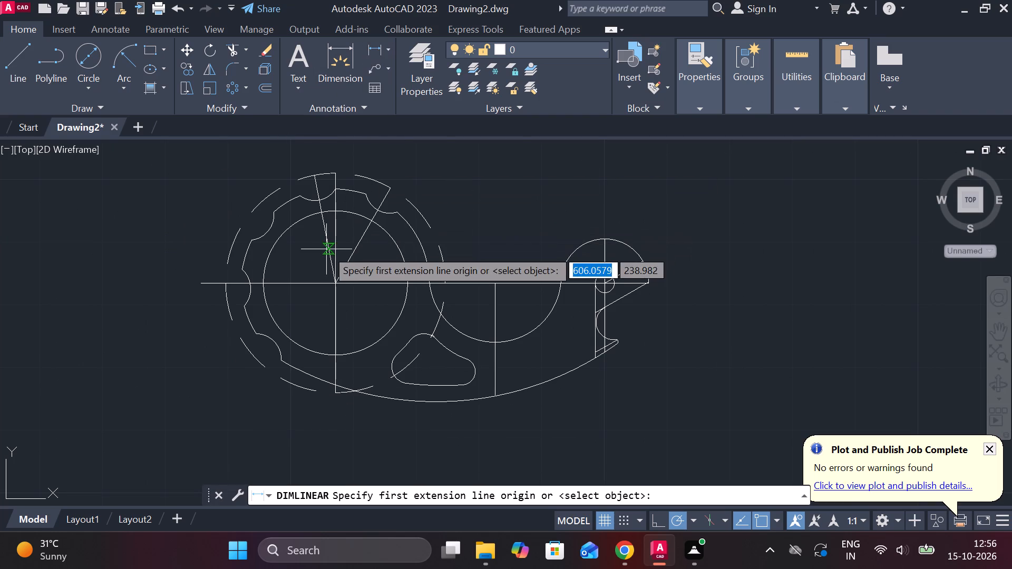
{"action": "scroll", "coordinate": [326, 249], "scroll_direction": "up", "scroll_amount": 3}
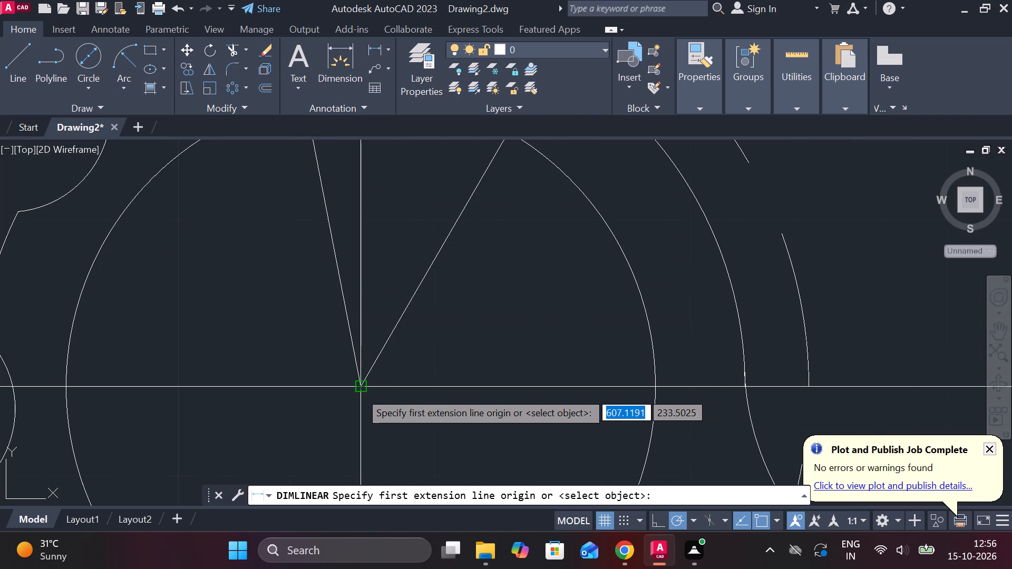
{"action": "left_click", "coordinate": [359, 391]}
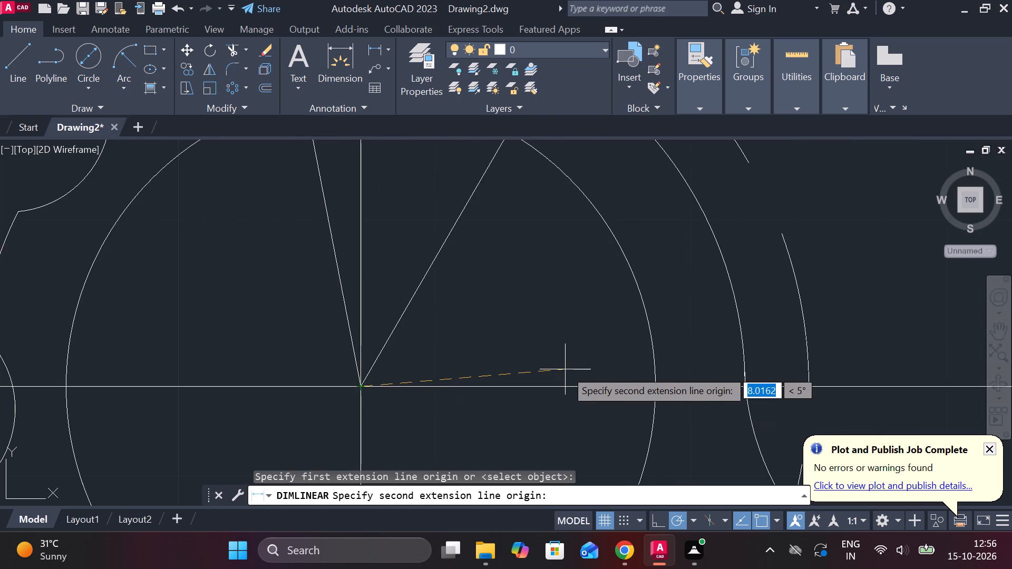
{"action": "scroll", "coordinate": [565, 369], "scroll_direction": "down", "scroll_amount": 3}
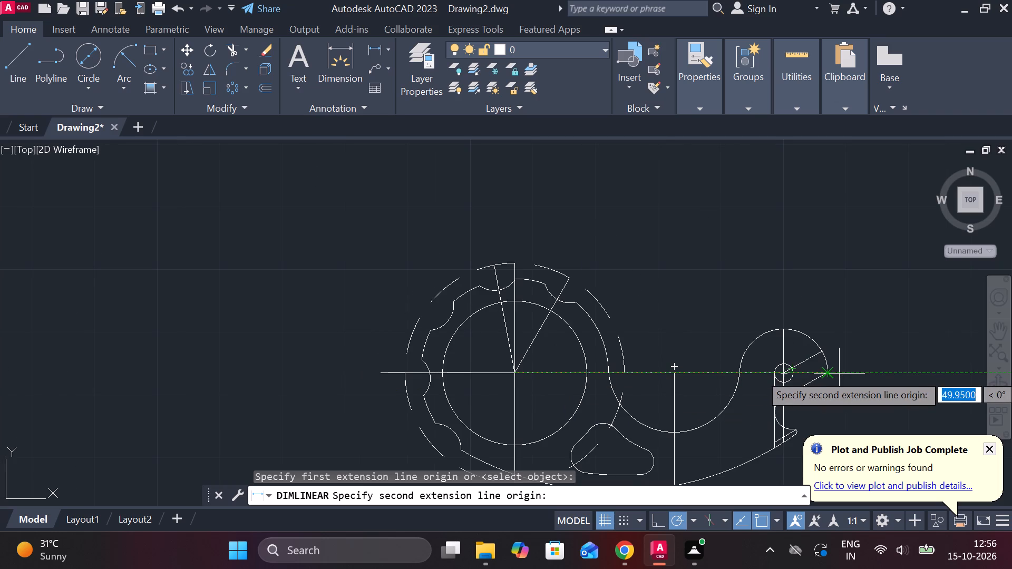
{"action": "scroll", "coordinate": [839, 374], "scroll_direction": "up", "scroll_amount": 4}
{"action": "scroll", "coordinate": [794, 386], "scroll_direction": "up", "scroll_amount": 2}
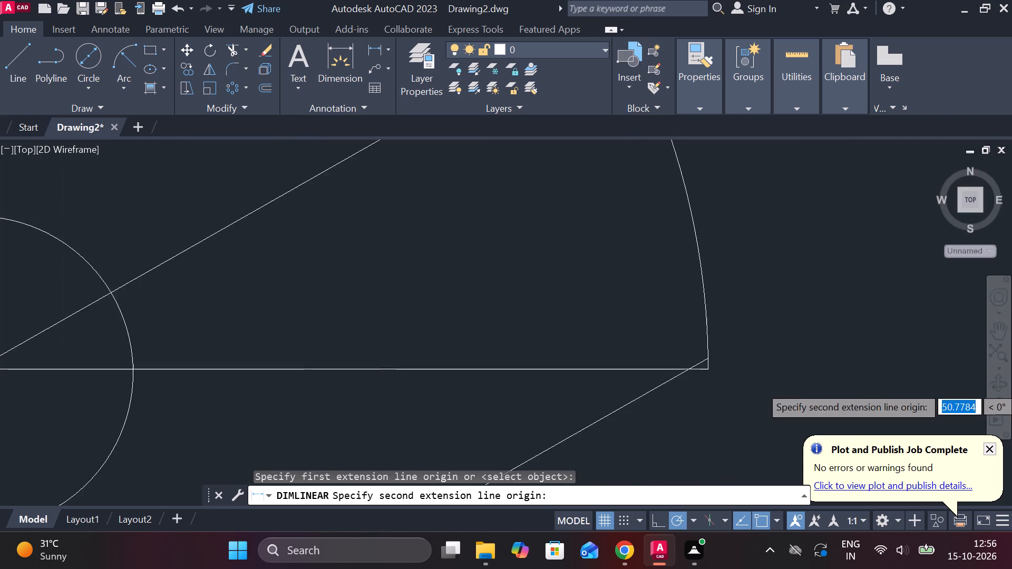
{"action": "scroll", "coordinate": [794, 386], "scroll_direction": "up", "scroll_amount": 2}
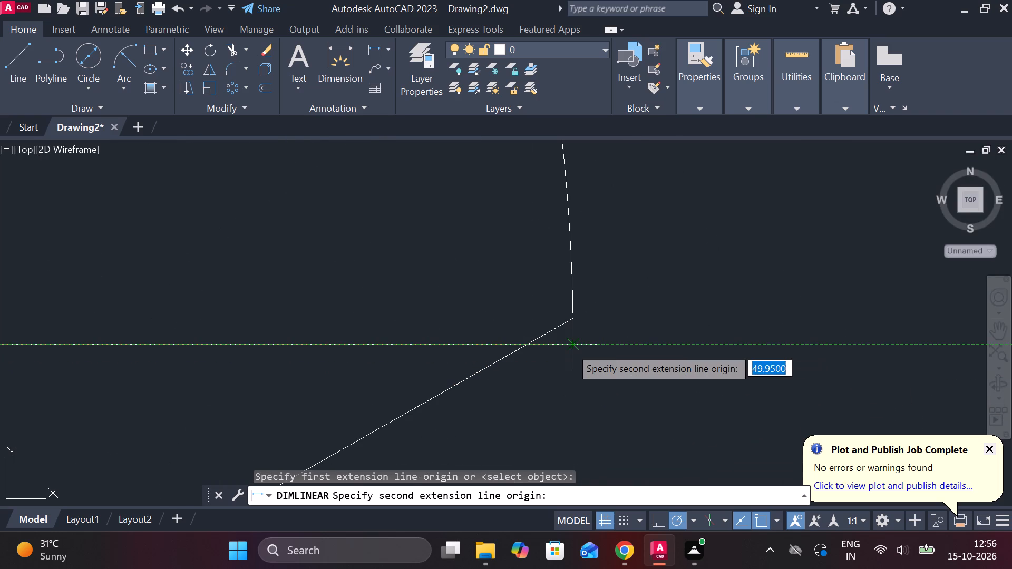
{"action": "left_click", "coordinate": [570, 347]}
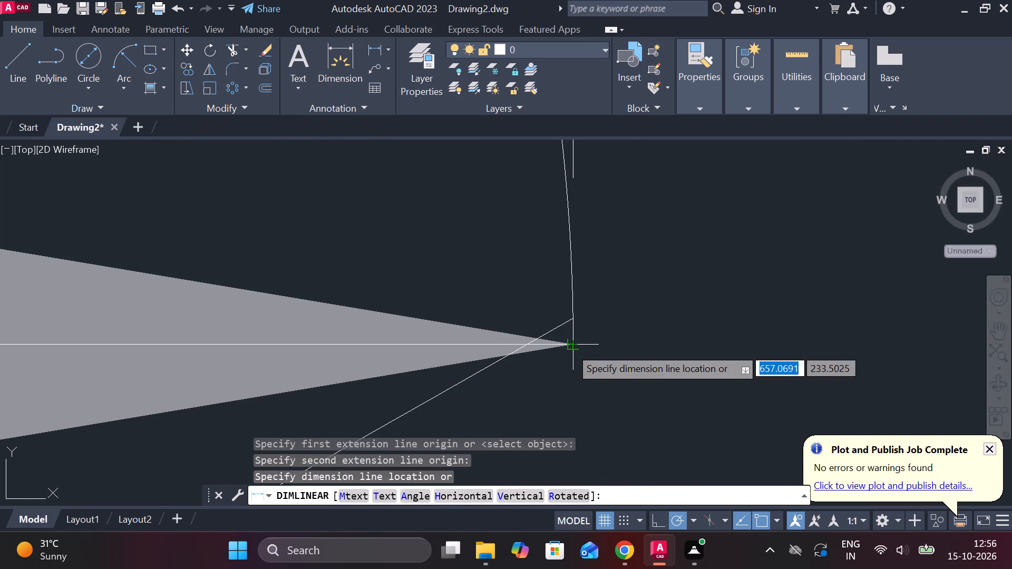
{"action": "scroll", "coordinate": [553, 341], "scroll_direction": "down", "scroll_amount": 7}
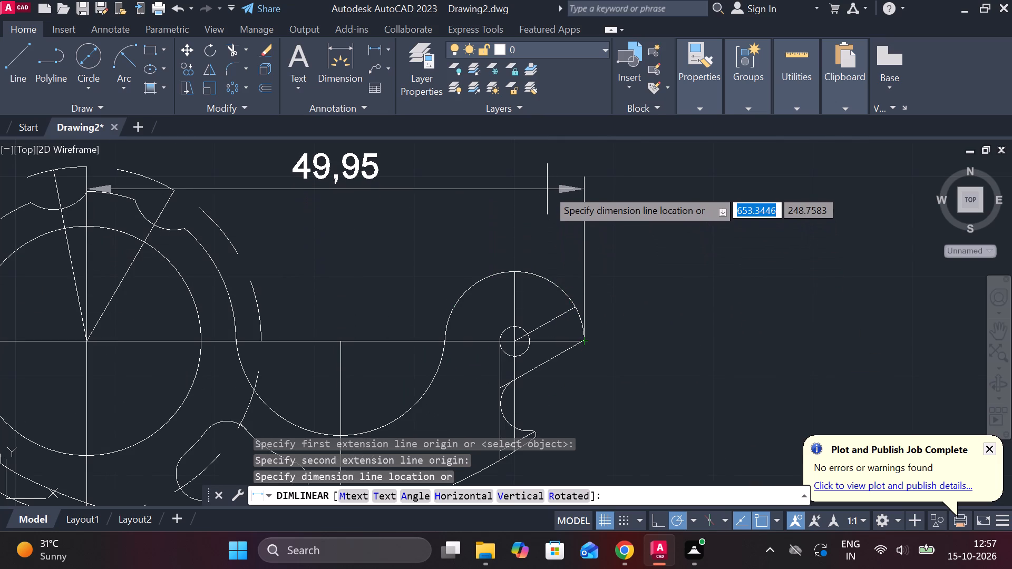
{"action": "scroll", "coordinate": [547, 189], "scroll_direction": "down", "scroll_amount": 1}
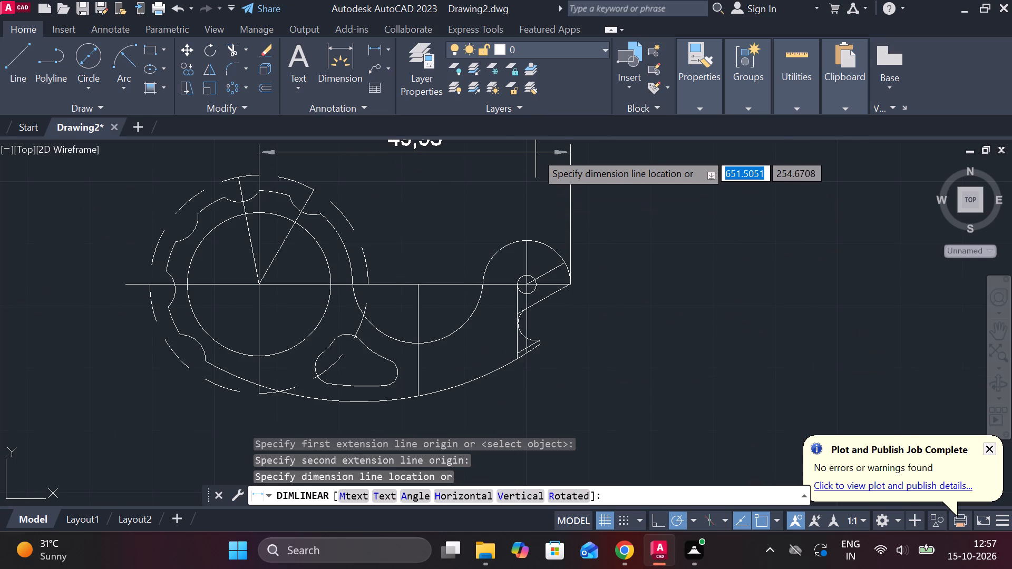
{"action": "scroll", "coordinate": [536, 153], "scroll_direction": "down", "scroll_amount": 1}
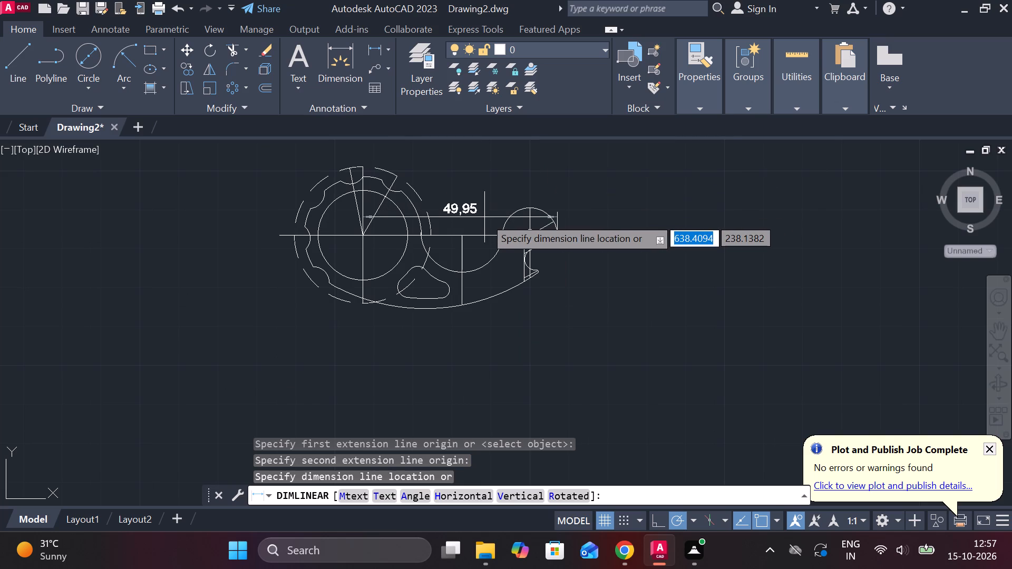
{"action": "scroll", "coordinate": [484, 217], "scroll_direction": "up", "scroll_amount": 2}
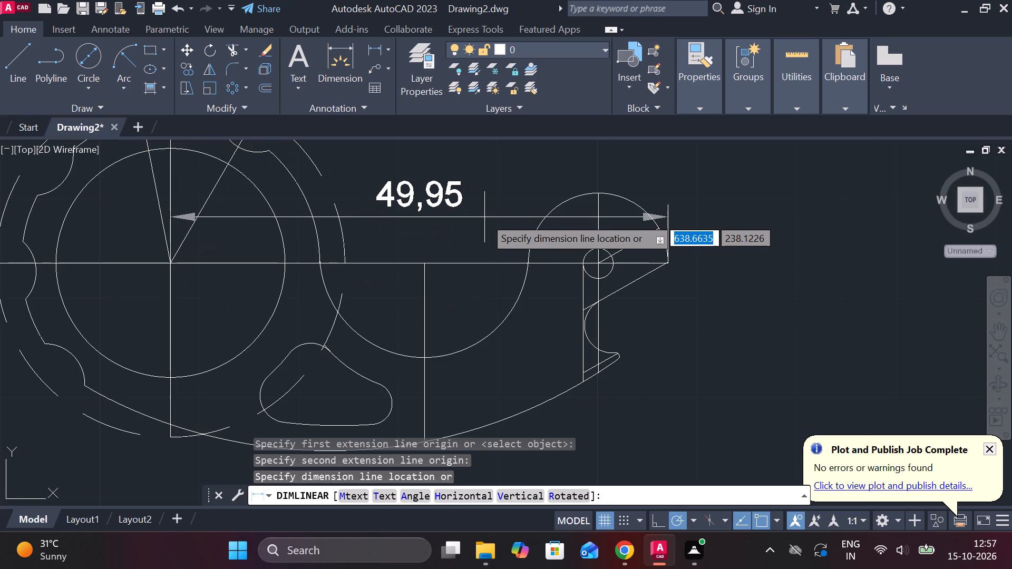
{"action": "scroll", "coordinate": [484, 217], "scroll_direction": "down", "scroll_amount": 2}
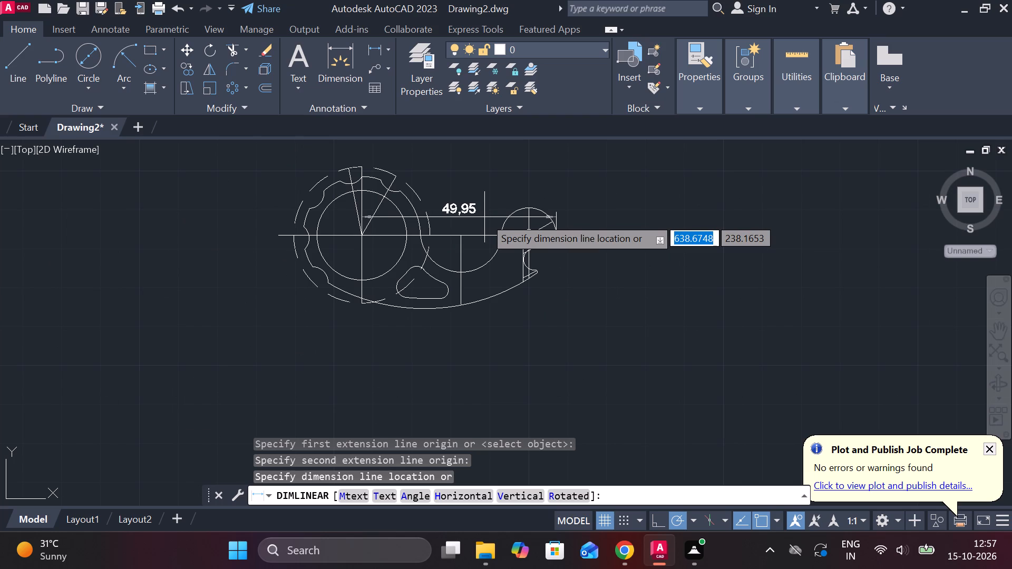
{"action": "key", "text": "Escape"}
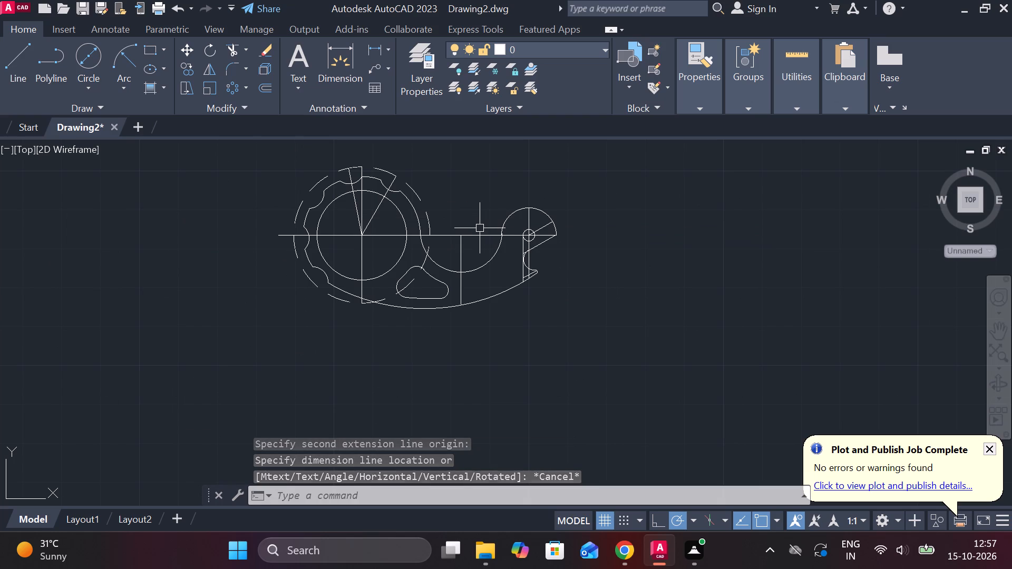
Check the radius of the hook's upper arc with a radius dimension preview, without placing it.
{"action": "scroll", "coordinate": [513, 185], "scroll_direction": "up", "scroll_amount": 2}
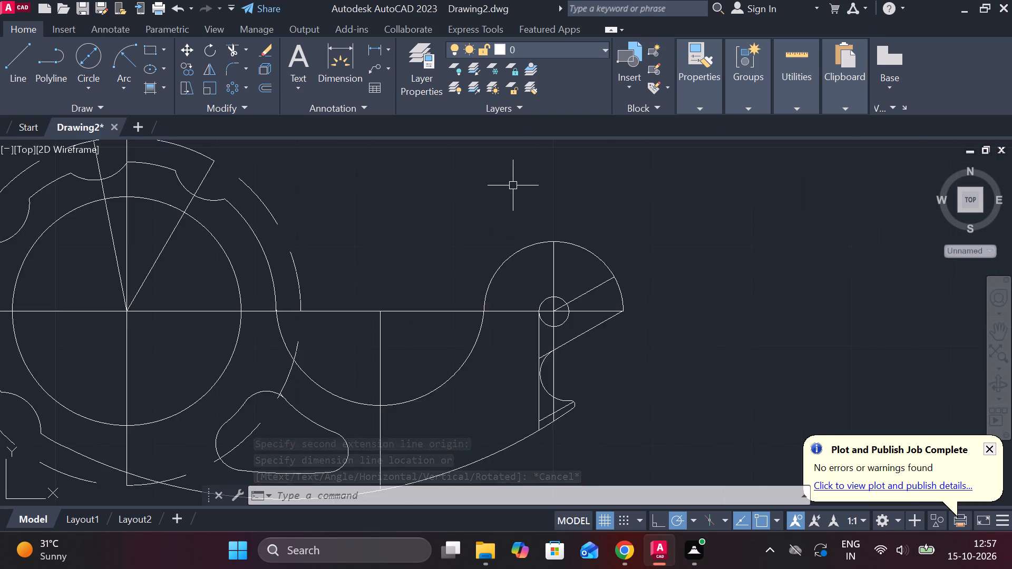
{"action": "scroll", "coordinate": [513, 185], "scroll_direction": "up", "scroll_amount": 1}
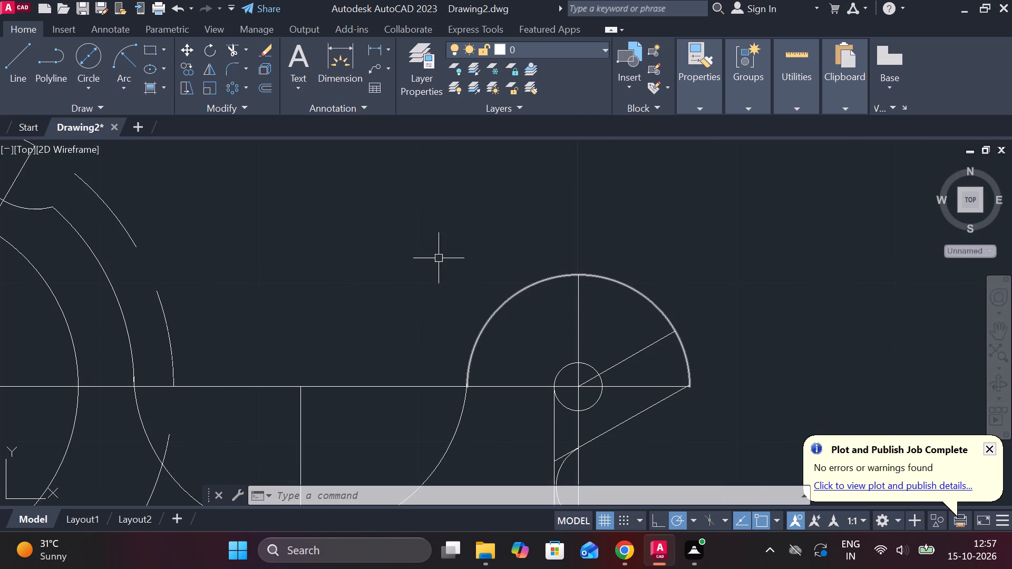
{"action": "left_click", "coordinate": [386, 44]}
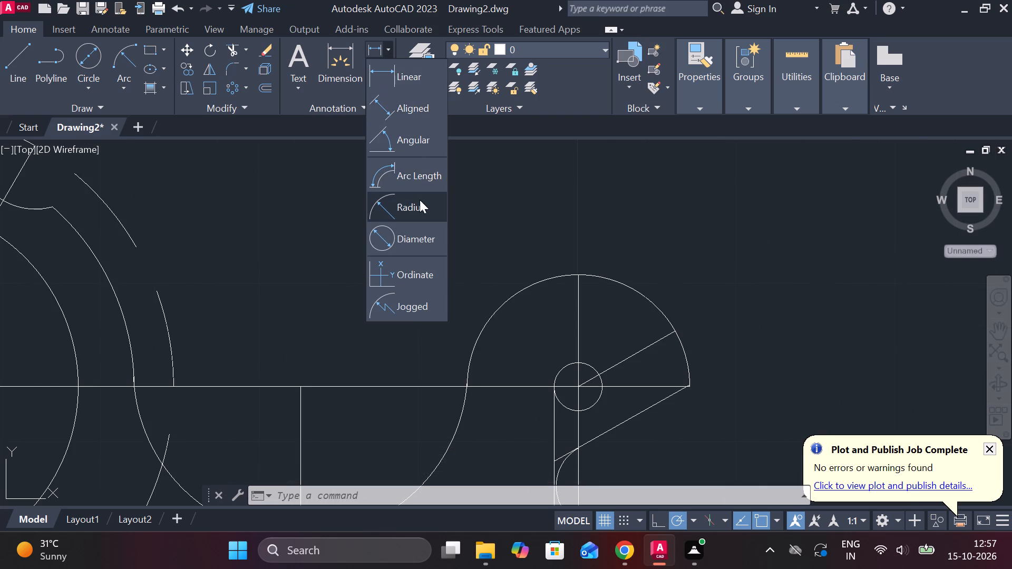
{"action": "left_click", "coordinate": [420, 200]}
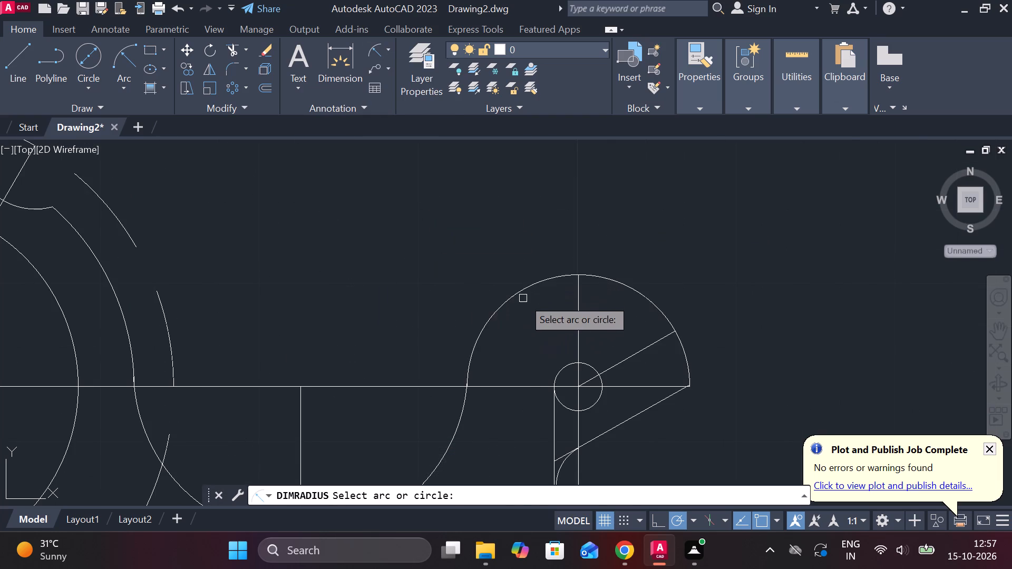
{"action": "left_click", "coordinate": [523, 293]}
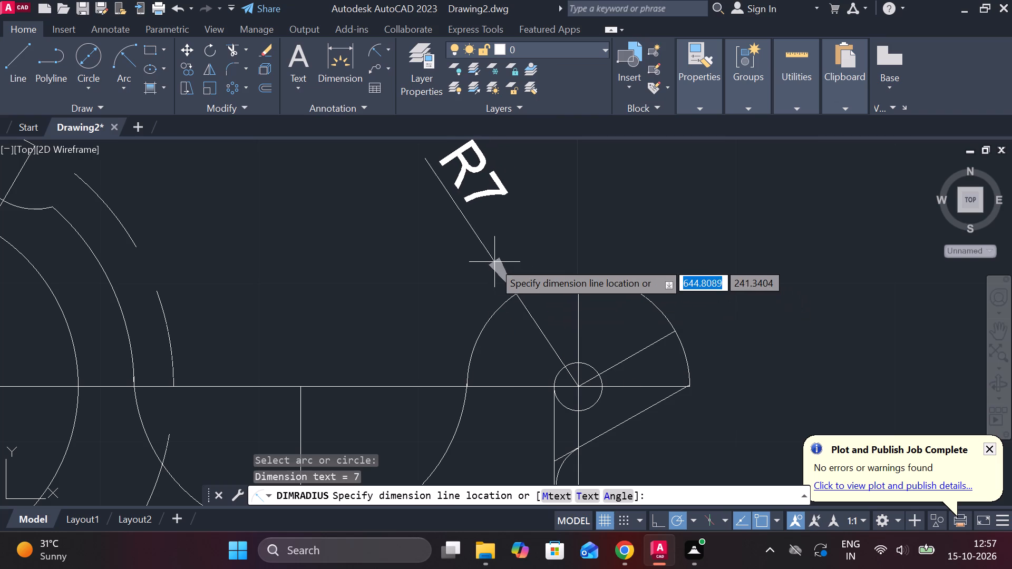
{"action": "key", "text": "Escape"}
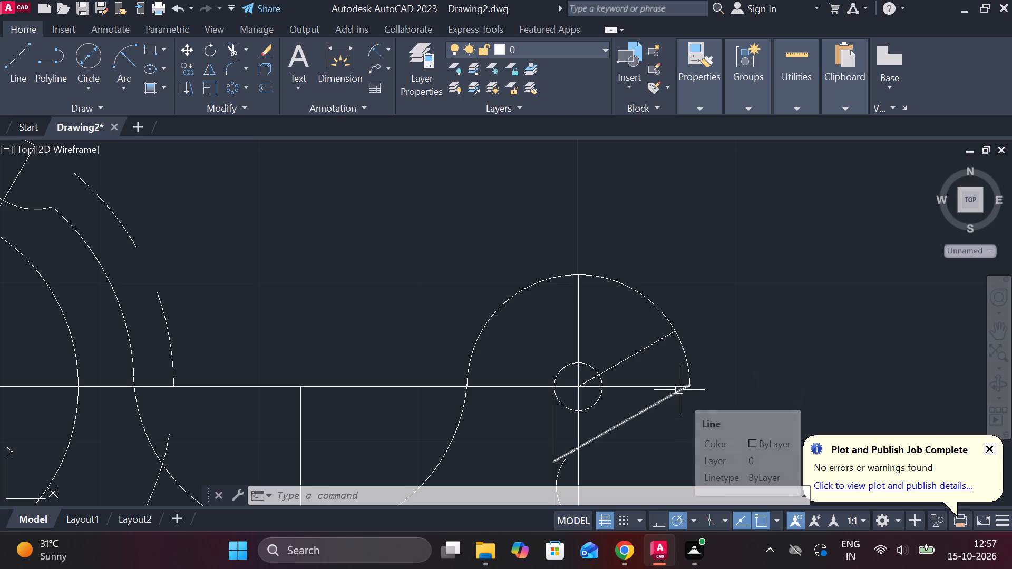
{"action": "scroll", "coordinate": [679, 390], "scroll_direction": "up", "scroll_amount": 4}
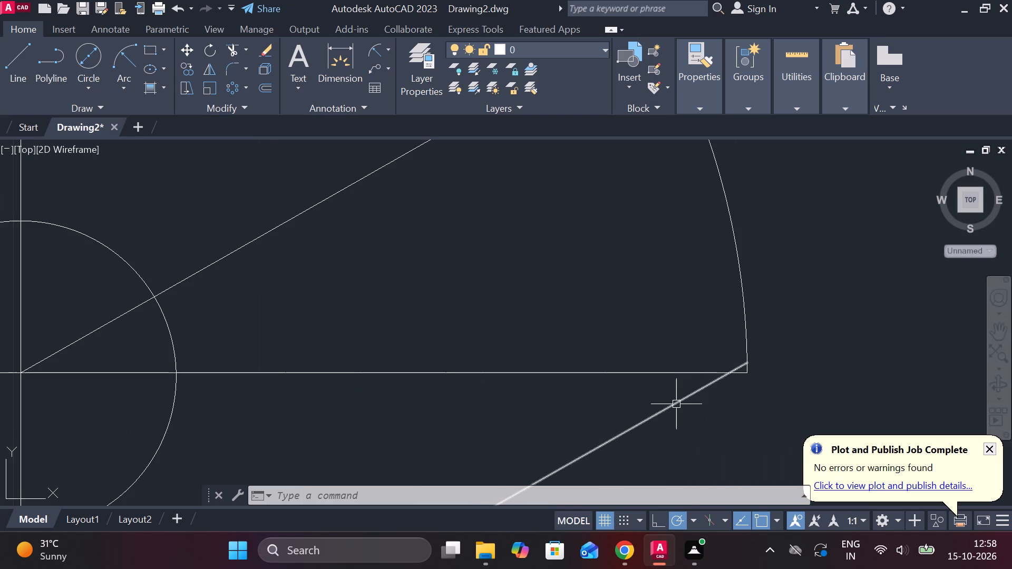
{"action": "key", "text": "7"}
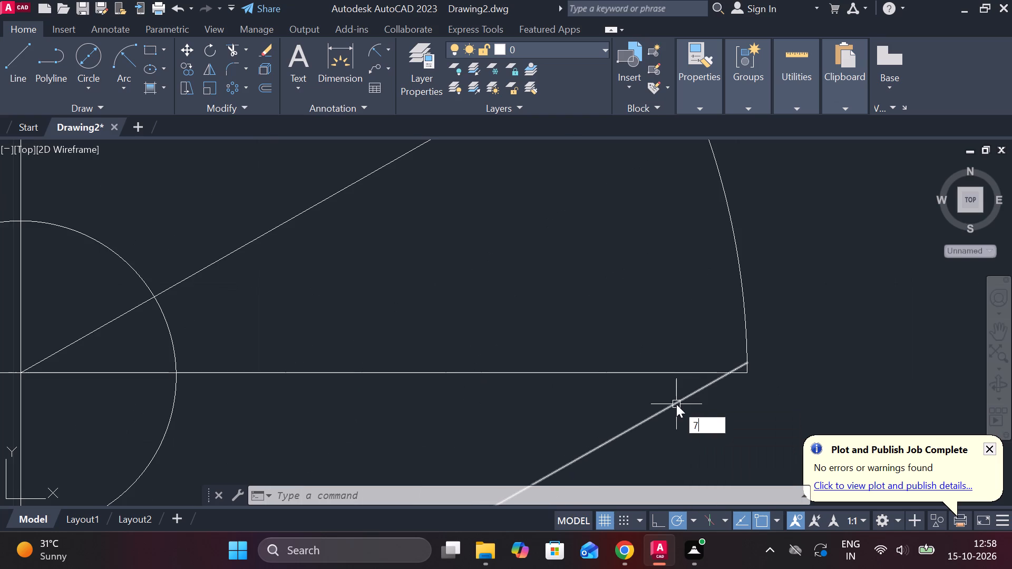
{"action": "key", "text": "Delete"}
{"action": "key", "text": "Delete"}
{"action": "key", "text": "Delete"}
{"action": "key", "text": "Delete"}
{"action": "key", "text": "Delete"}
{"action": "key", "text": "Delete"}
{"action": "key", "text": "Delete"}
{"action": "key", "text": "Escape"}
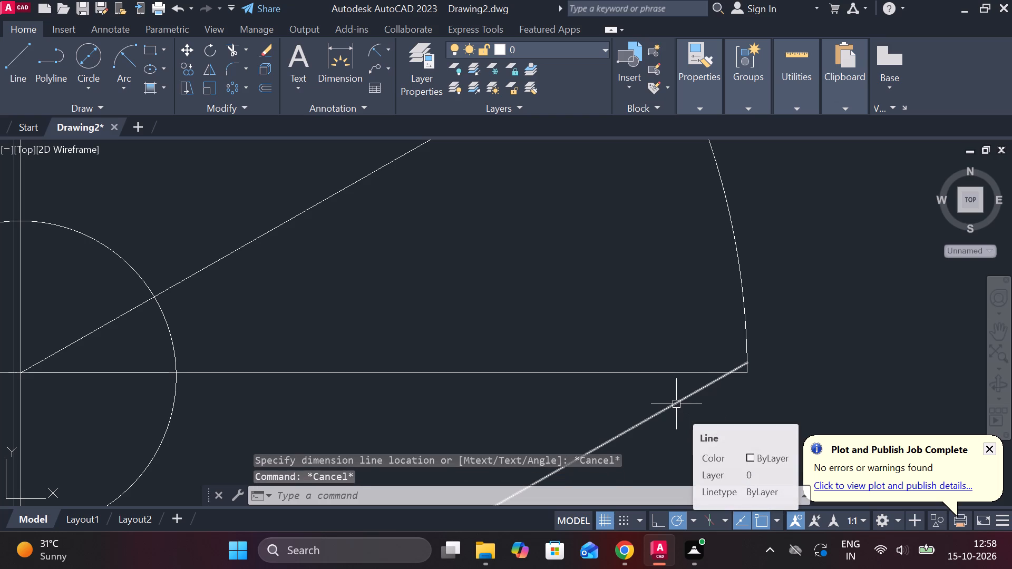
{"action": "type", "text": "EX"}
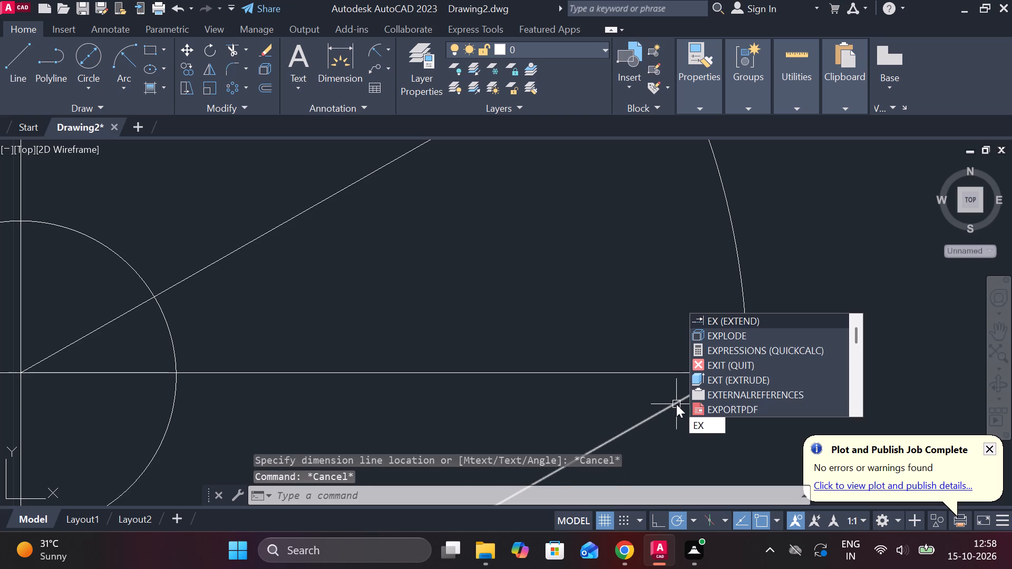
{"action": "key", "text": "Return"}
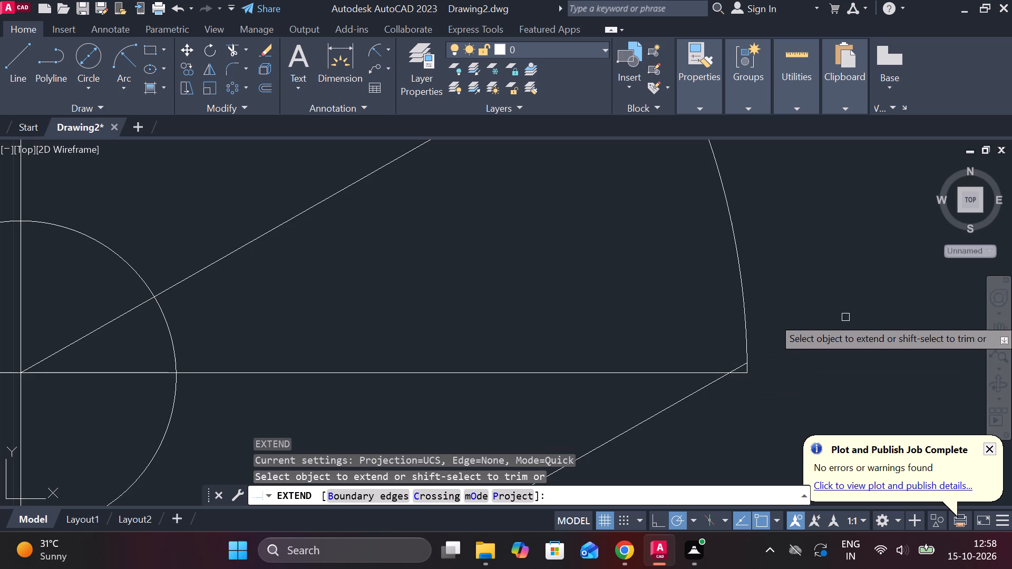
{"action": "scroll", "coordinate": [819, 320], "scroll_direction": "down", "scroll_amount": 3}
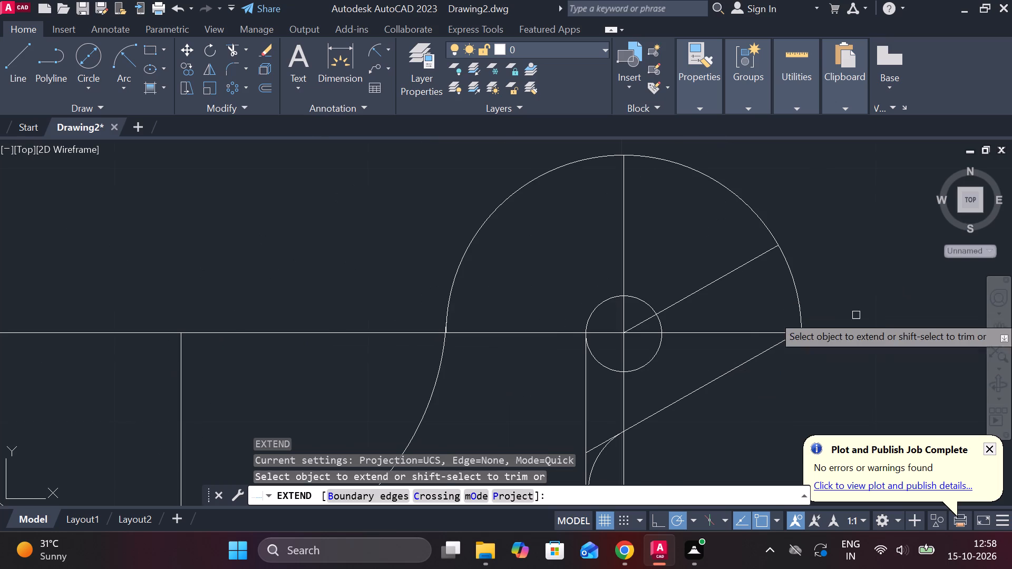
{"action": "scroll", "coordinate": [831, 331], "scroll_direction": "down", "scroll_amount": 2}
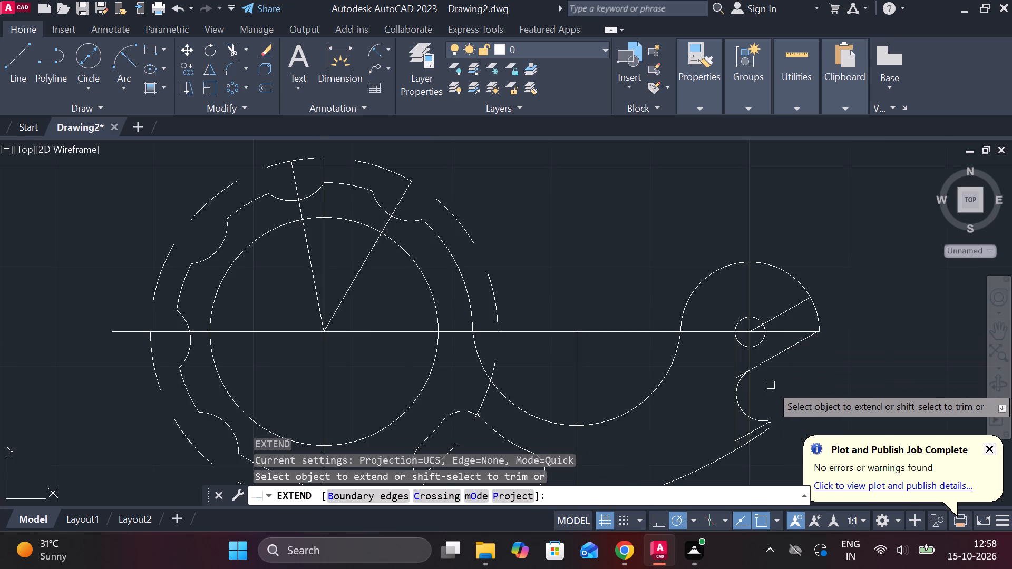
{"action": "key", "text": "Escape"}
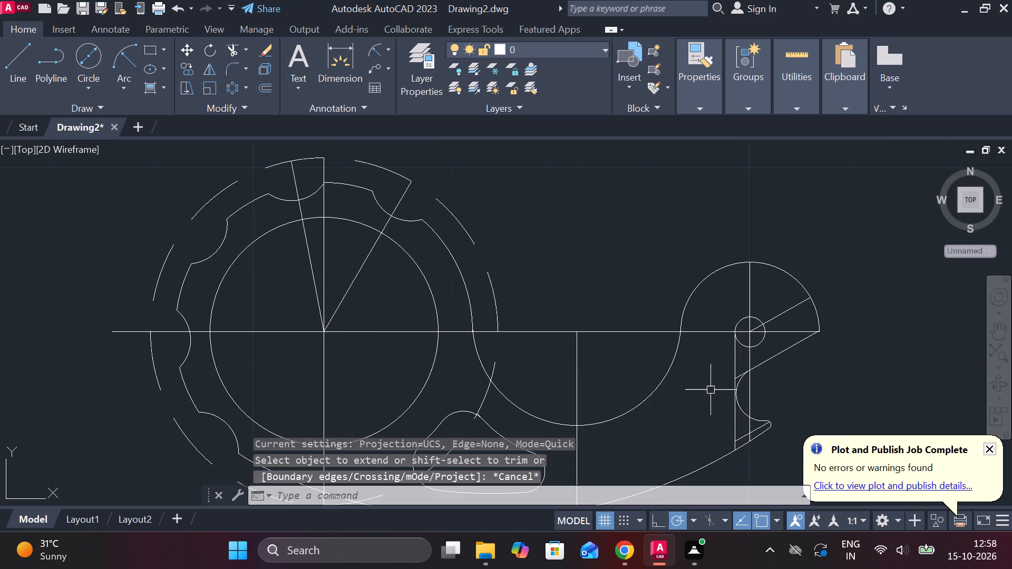
Copy the vertical line through the small hook circle's centre horizontally about 13.2 units to the right.
{"action": "left_click", "coordinate": [749, 390]}
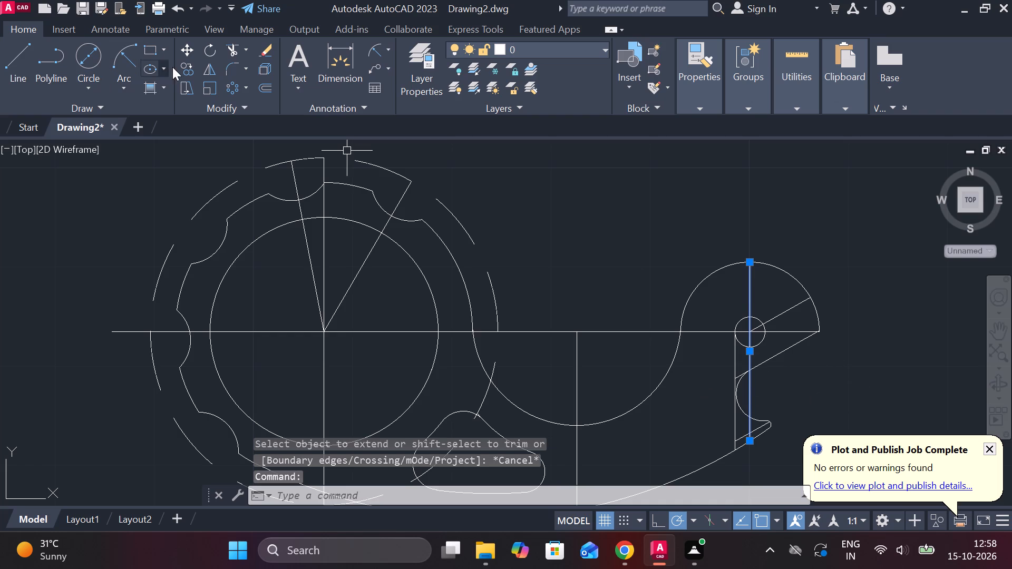
{"action": "left_click", "coordinate": [189, 65]}
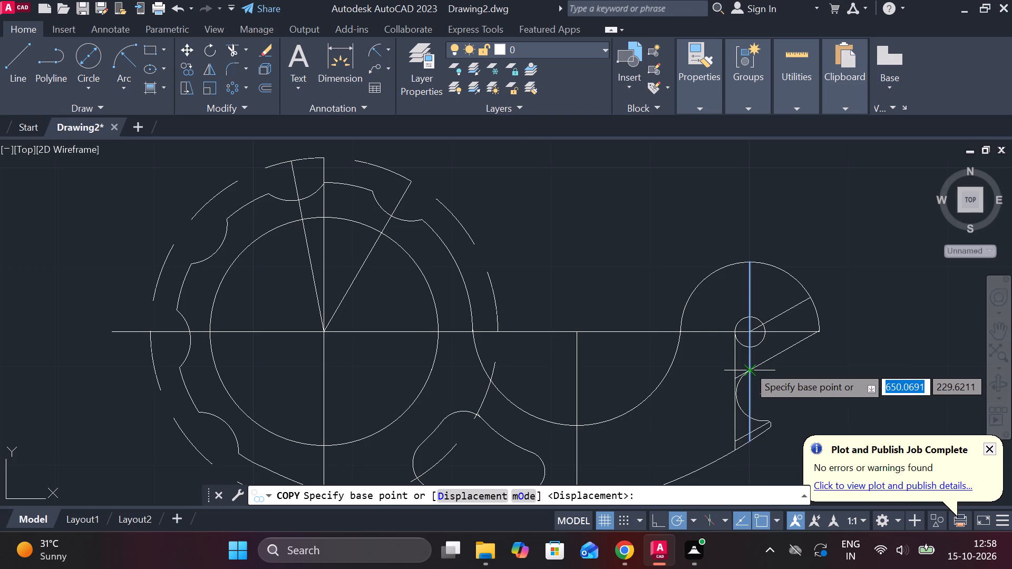
{"action": "left_click", "coordinate": [748, 366]}
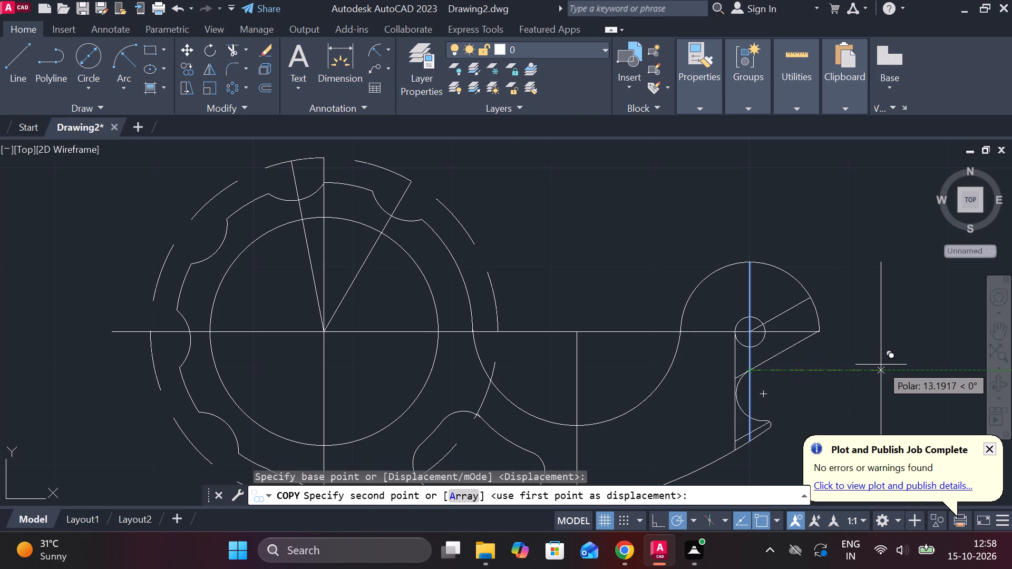
{"action": "left_click", "coordinate": [881, 365]}
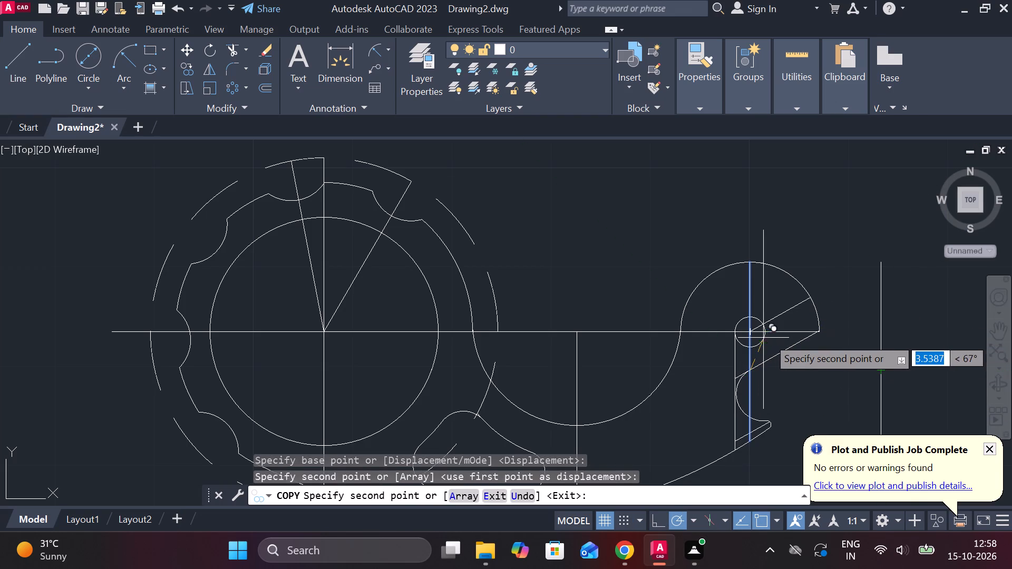
{"action": "key", "text": "Escape"}
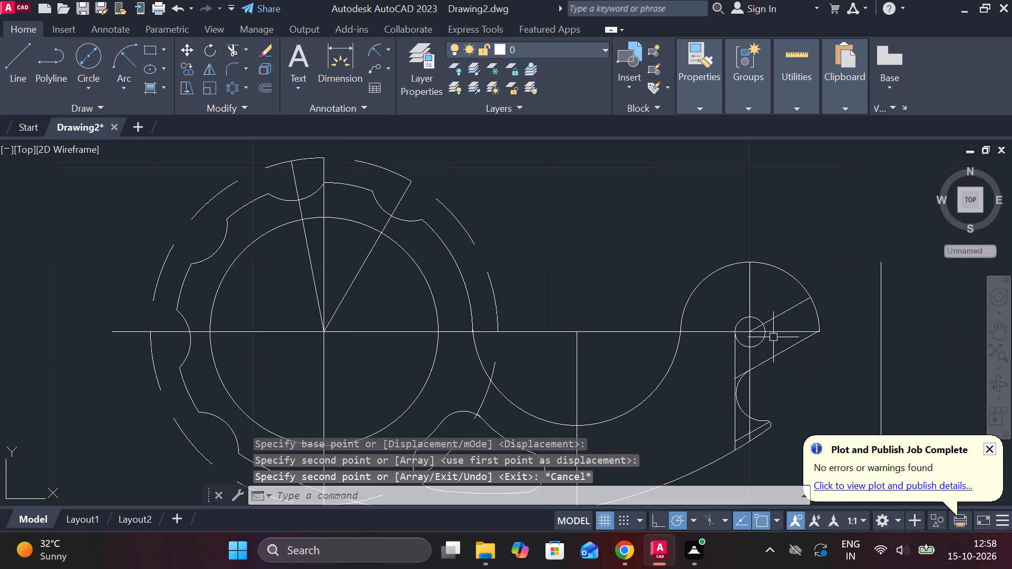
Extend the upper end of the hook's long slanted line to the copied vertical line.
{"action": "type", "text": "EX"}
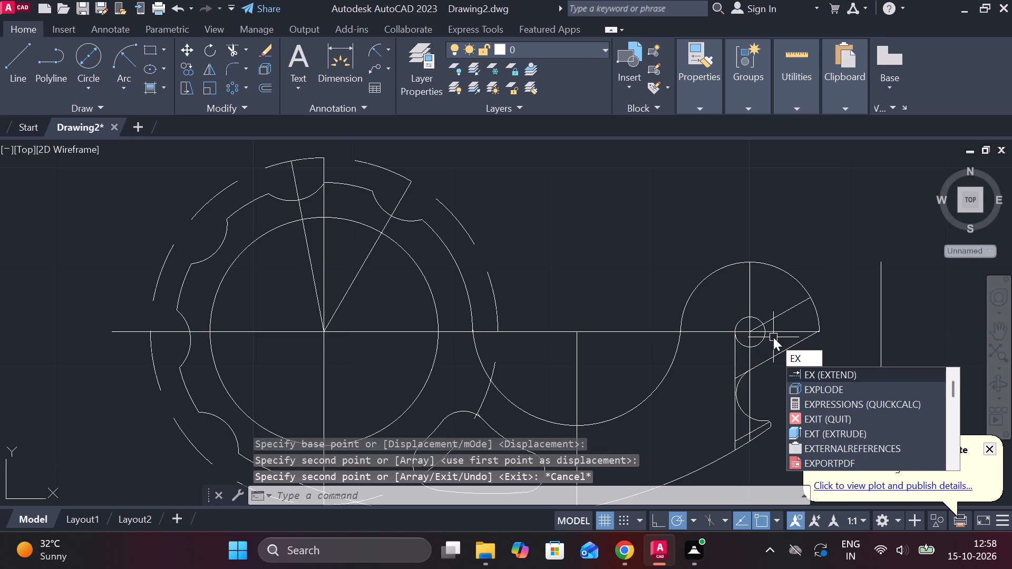
{"action": "key", "text": "Return"}
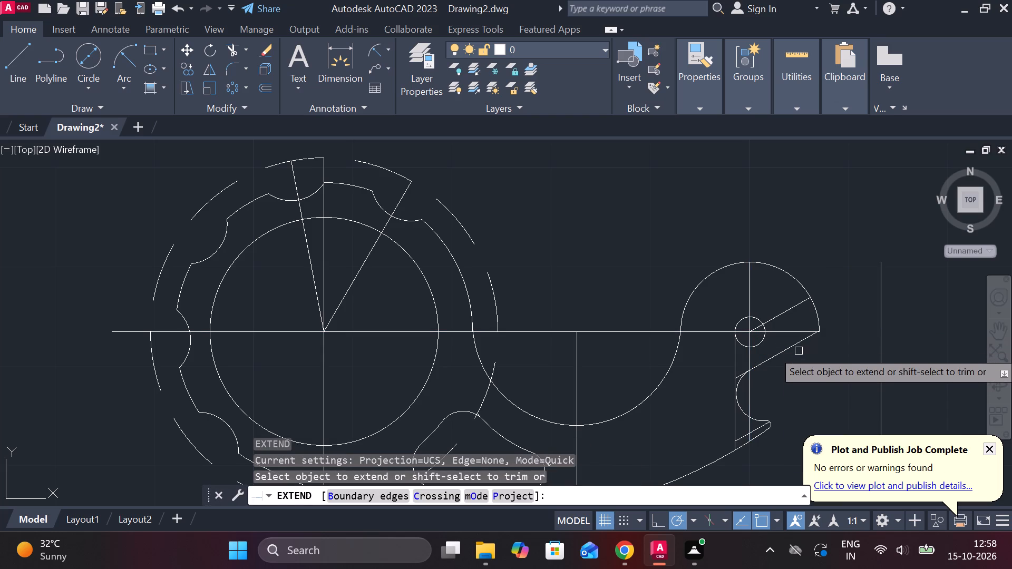
{"action": "double_click", "coordinate": [798, 346]}
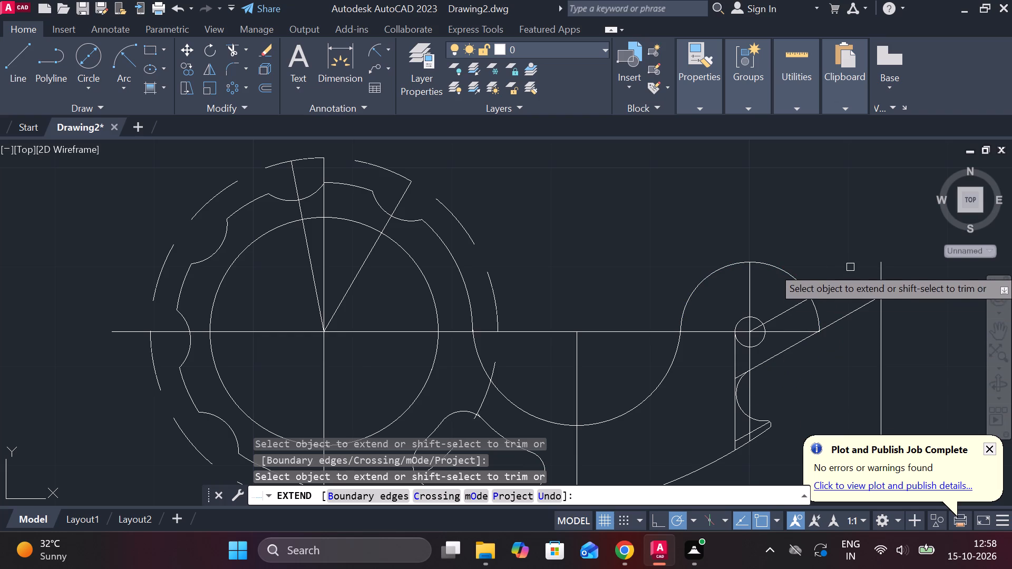
{"action": "key", "text": "Escape"}
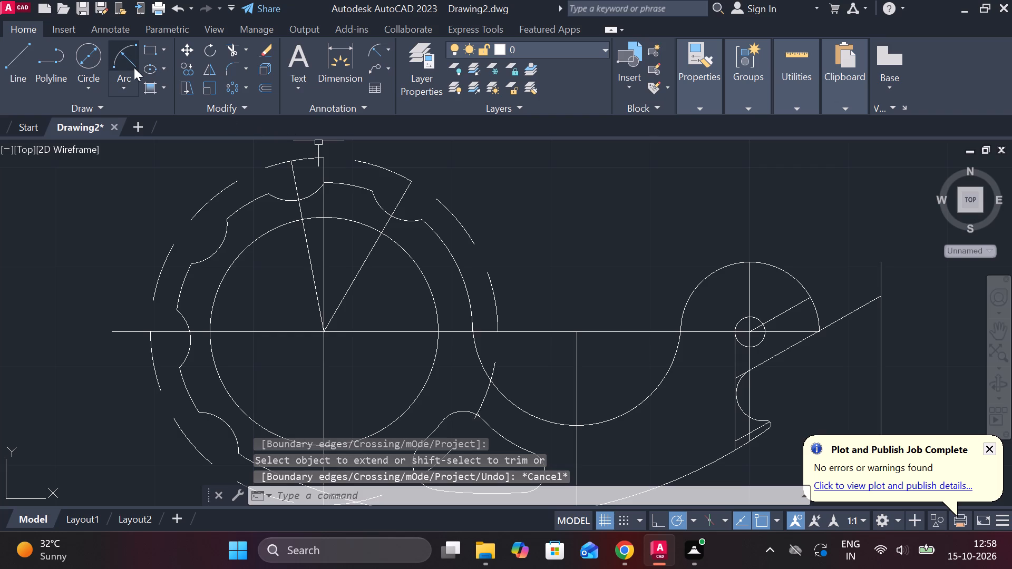
Trim away both pieces of the hook's upper arc to the right of the vertical line through the small circle.
{"action": "left_click", "coordinate": [230, 53]}
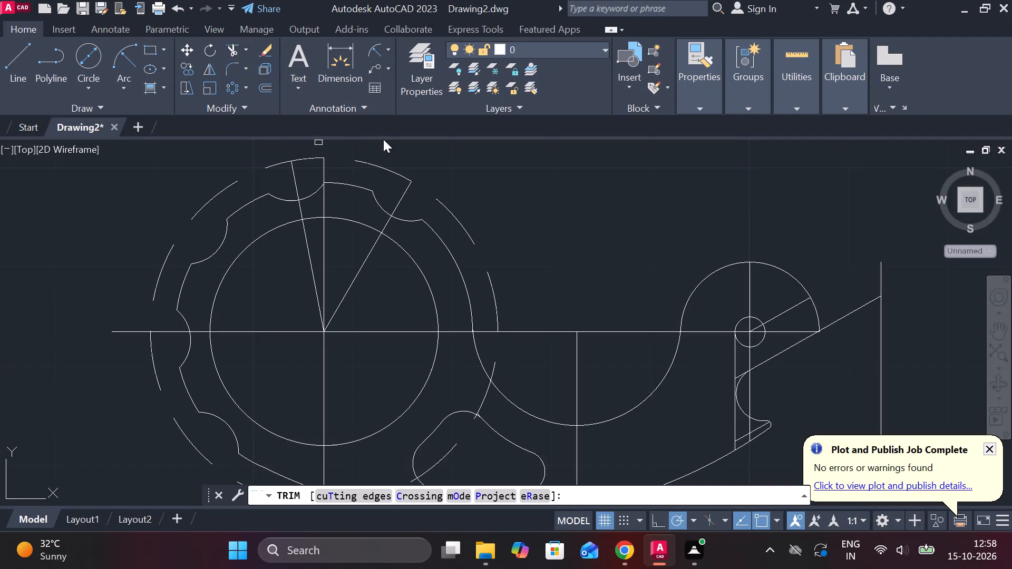
{"action": "left_click", "coordinate": [804, 282]}
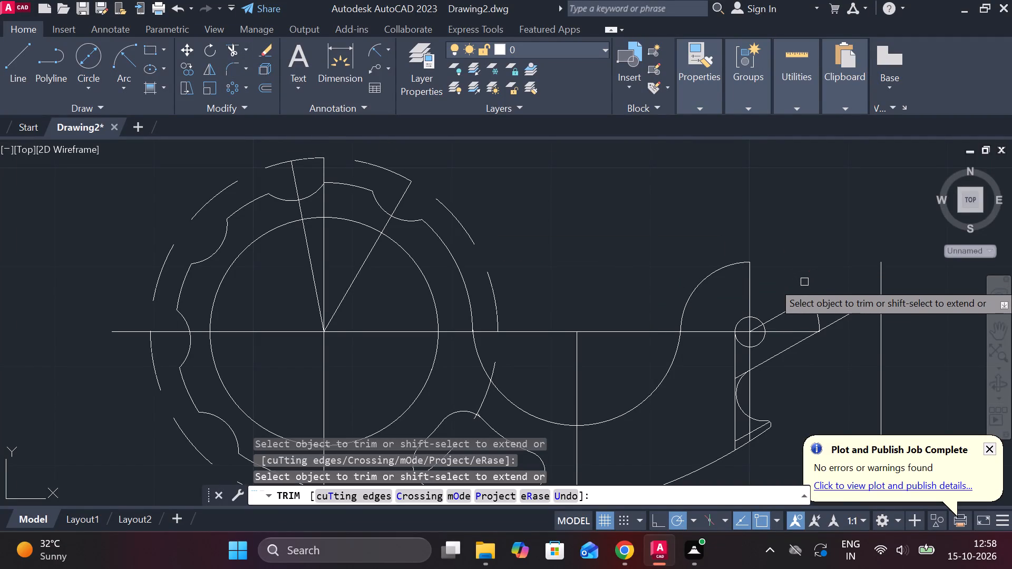
{"action": "left_click", "coordinate": [818, 318]}
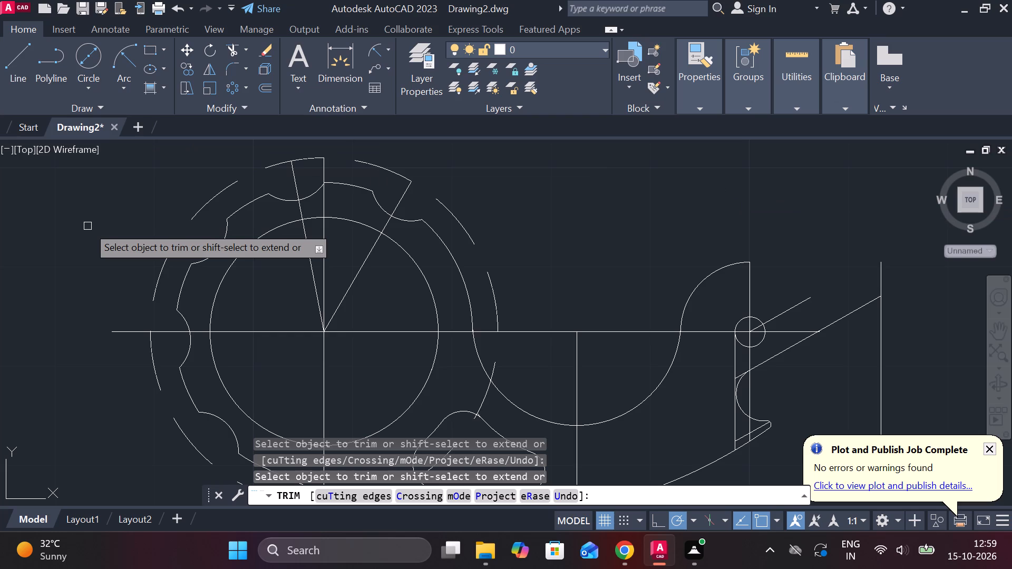
{"action": "key", "text": "Escape"}
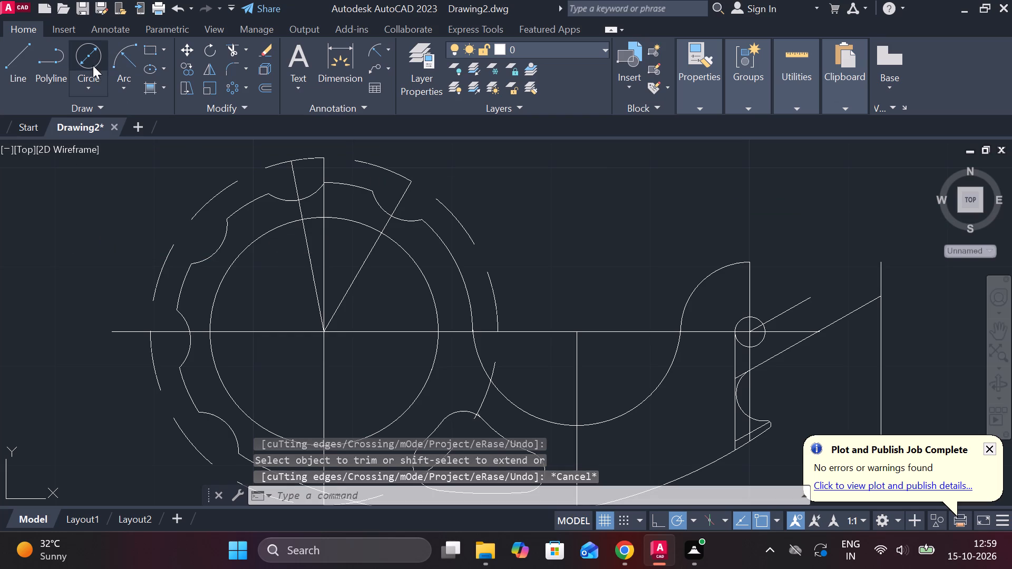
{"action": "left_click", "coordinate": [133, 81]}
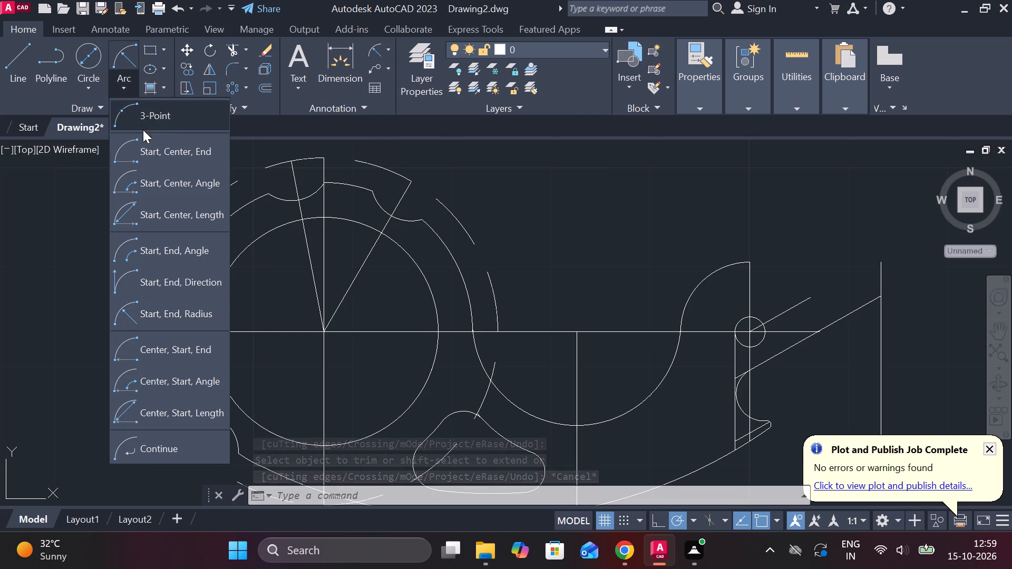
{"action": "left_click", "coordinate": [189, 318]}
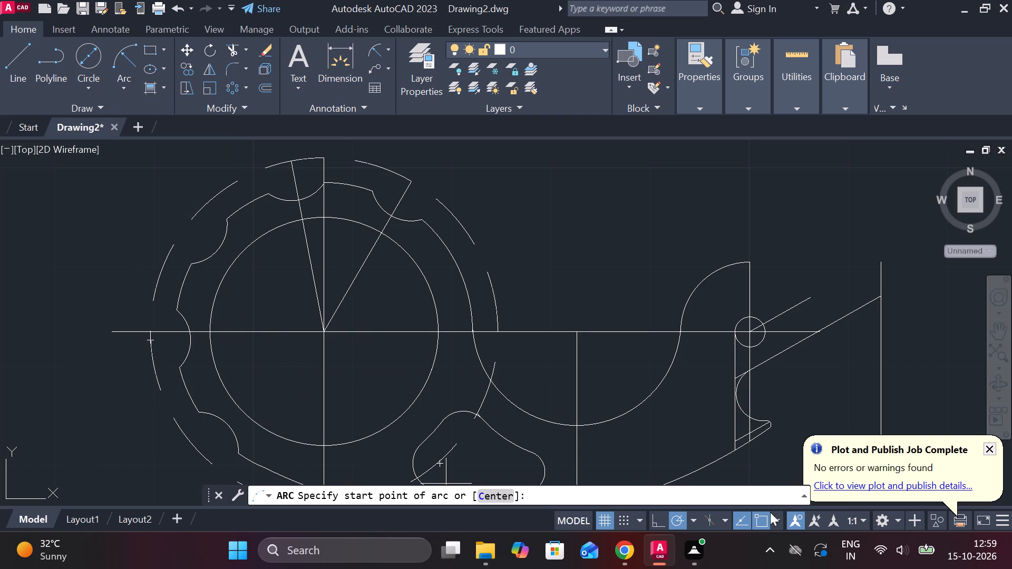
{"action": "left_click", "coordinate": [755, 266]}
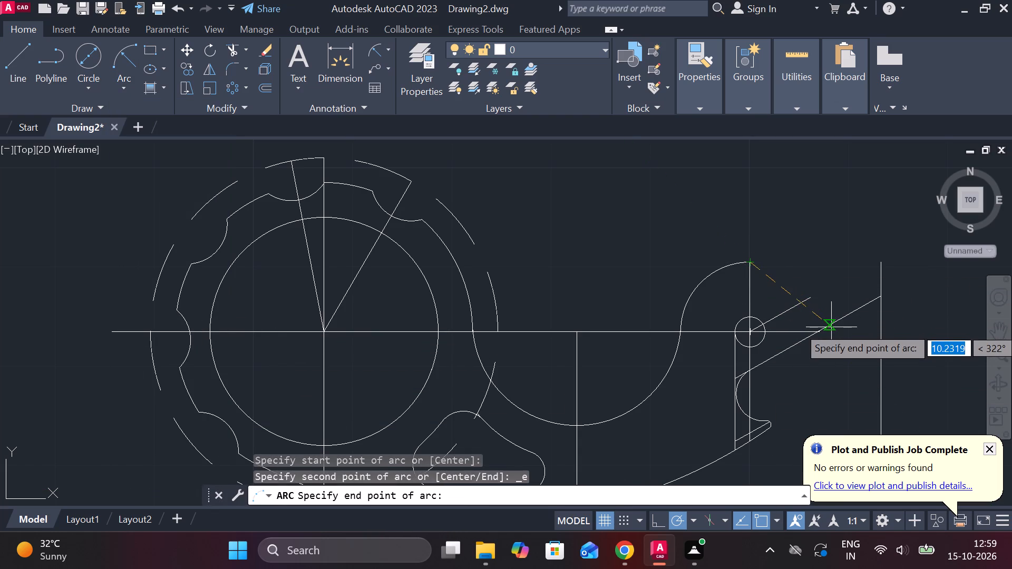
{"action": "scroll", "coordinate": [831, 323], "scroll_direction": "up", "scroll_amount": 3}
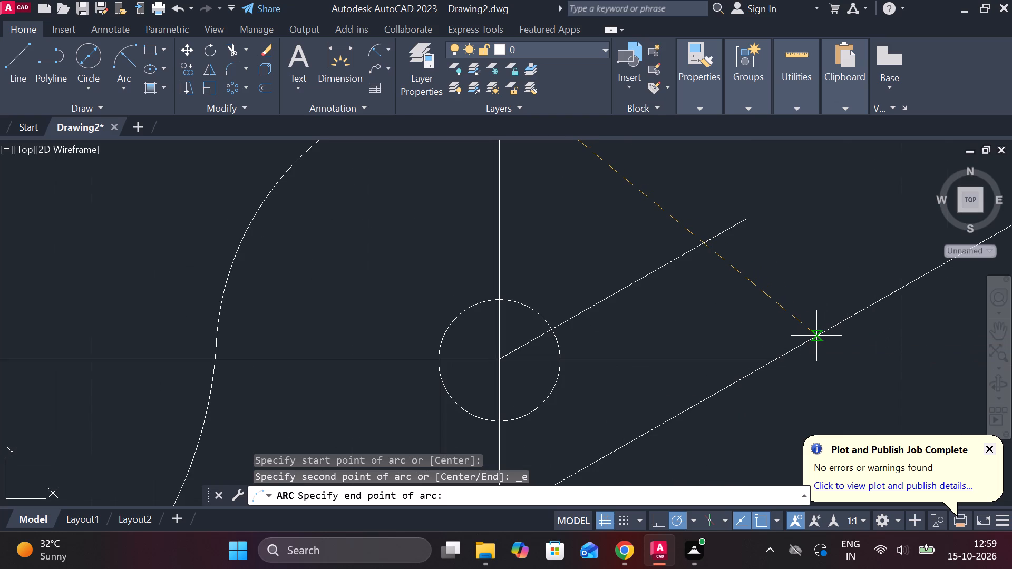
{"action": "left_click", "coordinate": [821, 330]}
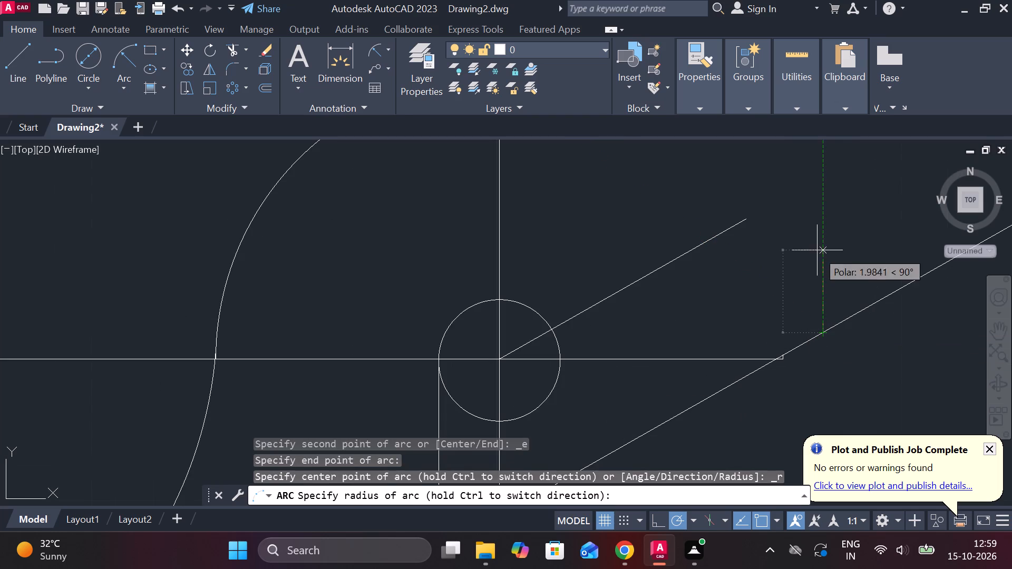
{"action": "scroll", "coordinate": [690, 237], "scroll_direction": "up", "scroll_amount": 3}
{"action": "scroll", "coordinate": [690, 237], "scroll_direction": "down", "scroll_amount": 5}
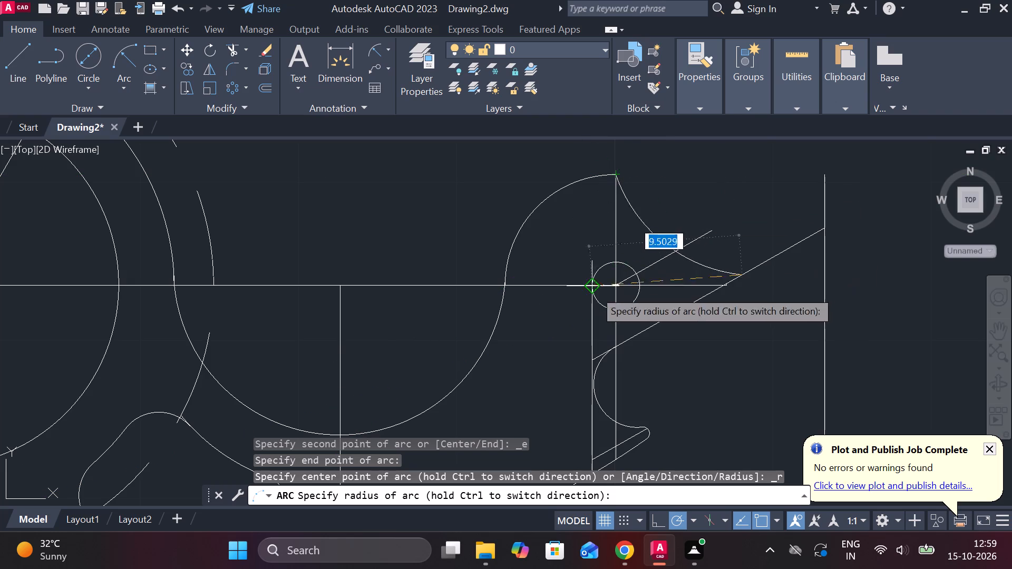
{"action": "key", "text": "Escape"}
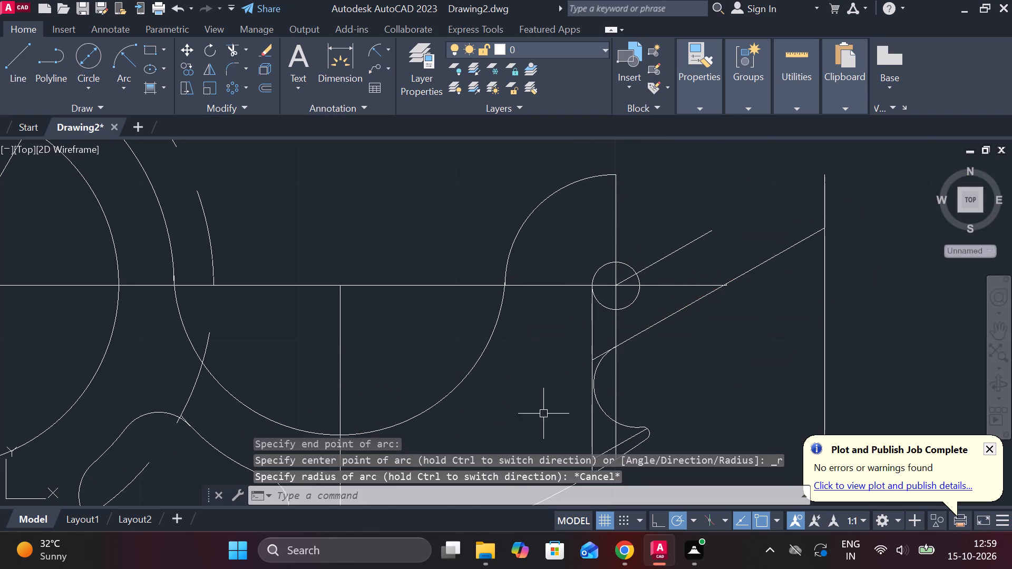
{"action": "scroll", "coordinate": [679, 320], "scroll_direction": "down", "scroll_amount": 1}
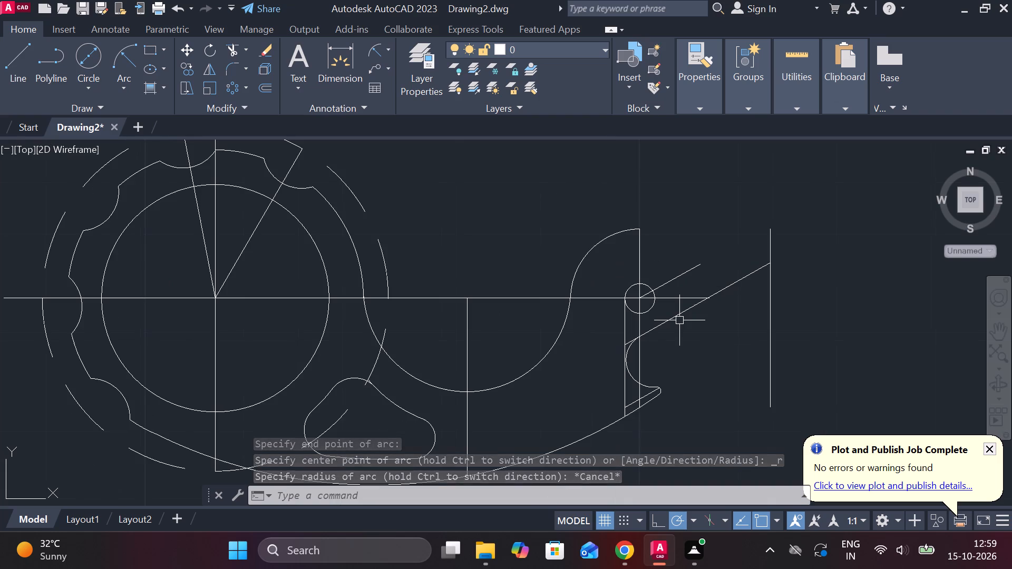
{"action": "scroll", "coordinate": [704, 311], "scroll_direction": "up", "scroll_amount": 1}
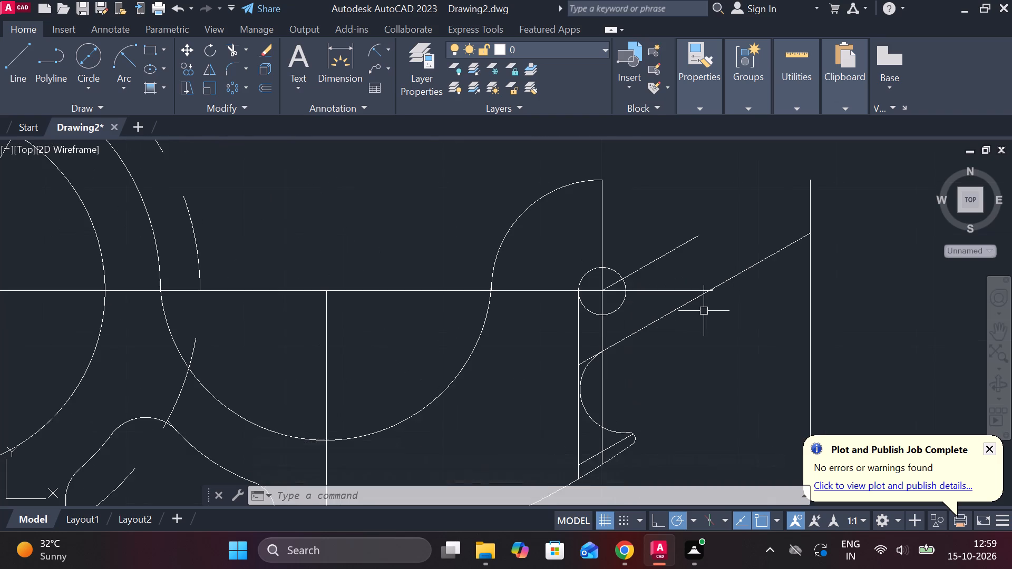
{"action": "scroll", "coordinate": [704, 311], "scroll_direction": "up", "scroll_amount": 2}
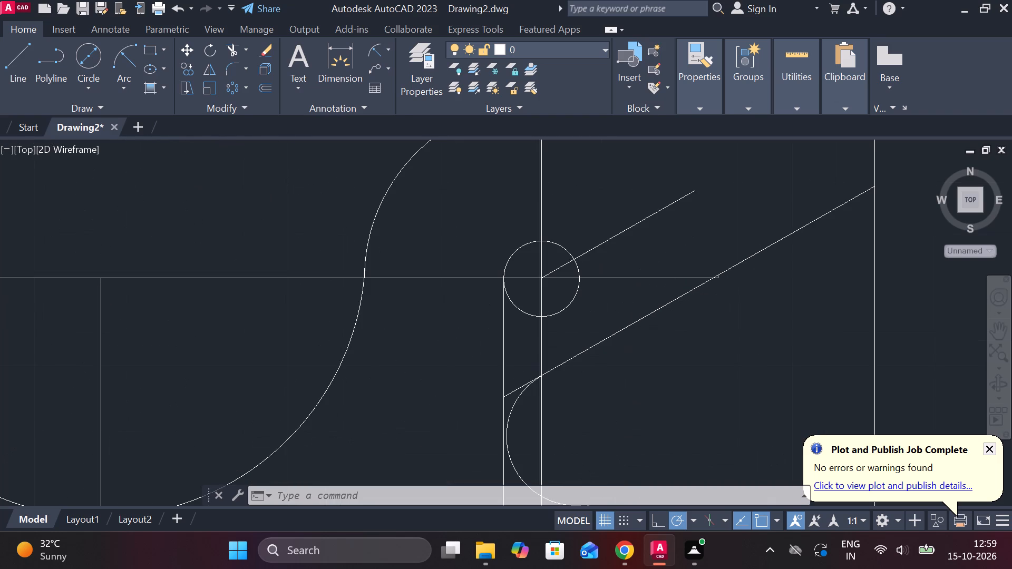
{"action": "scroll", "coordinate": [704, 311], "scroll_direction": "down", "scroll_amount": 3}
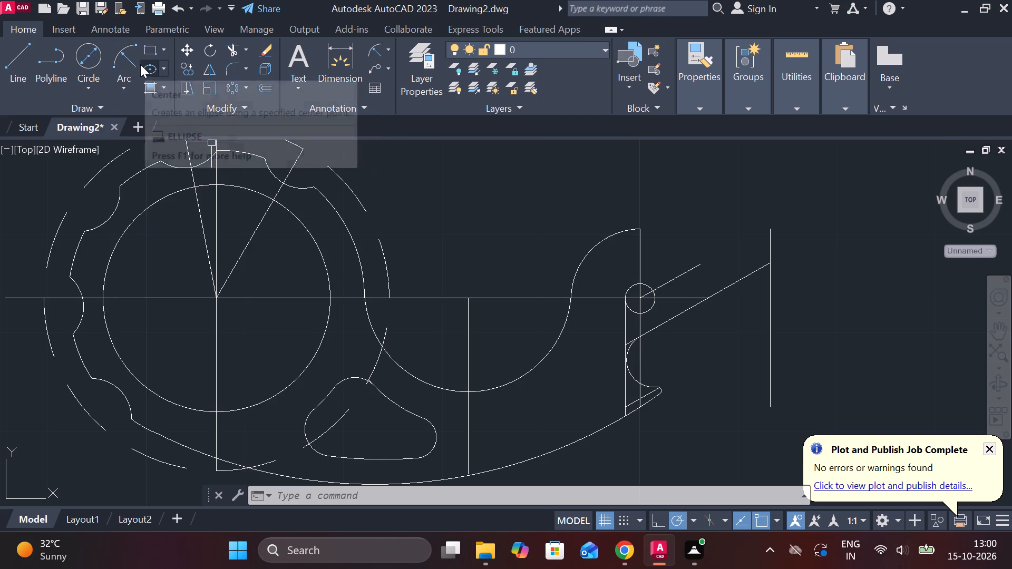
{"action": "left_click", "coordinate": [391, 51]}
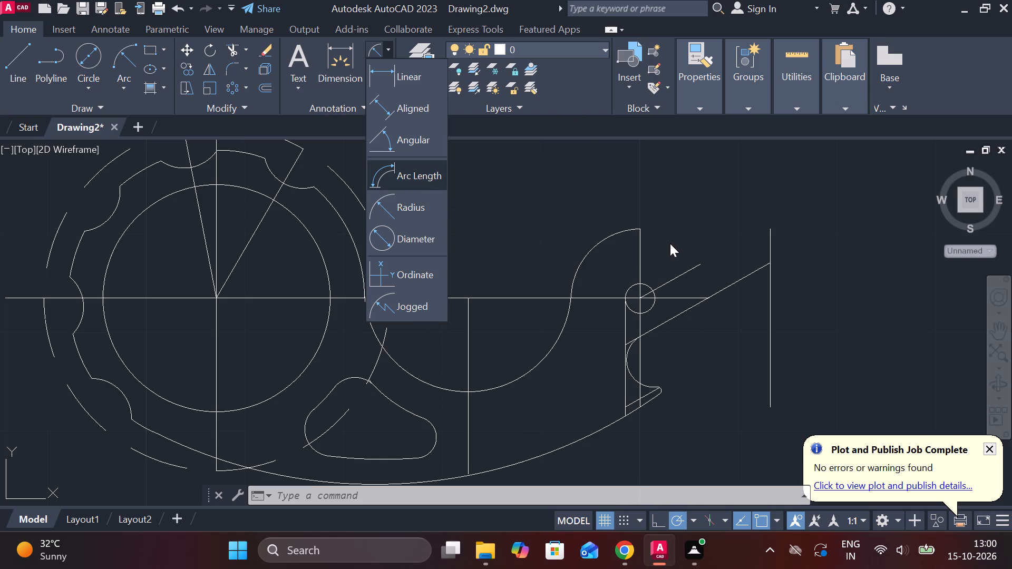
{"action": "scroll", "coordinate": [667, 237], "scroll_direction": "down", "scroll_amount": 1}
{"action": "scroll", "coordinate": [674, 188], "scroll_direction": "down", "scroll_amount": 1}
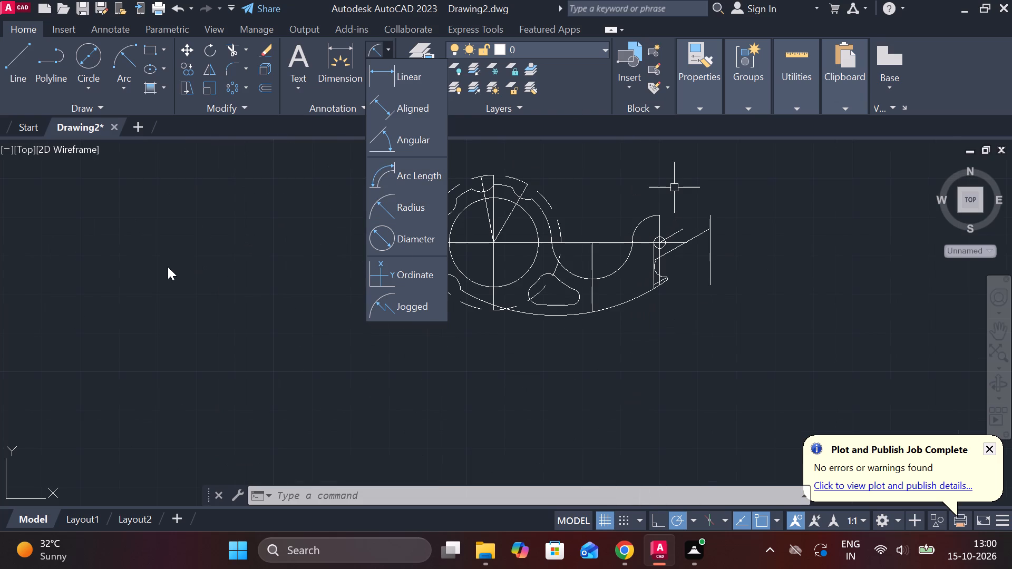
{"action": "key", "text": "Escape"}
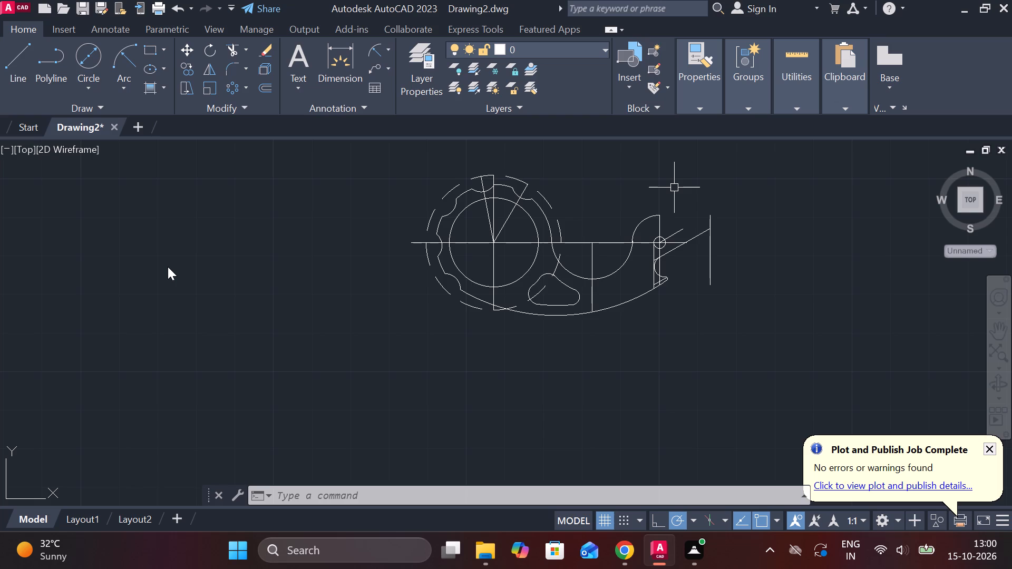
Erase the long horizontal centreline running through the ring and the small hook circle.
{"action": "scroll", "coordinate": [606, 187], "scroll_direction": "up", "scroll_amount": 2}
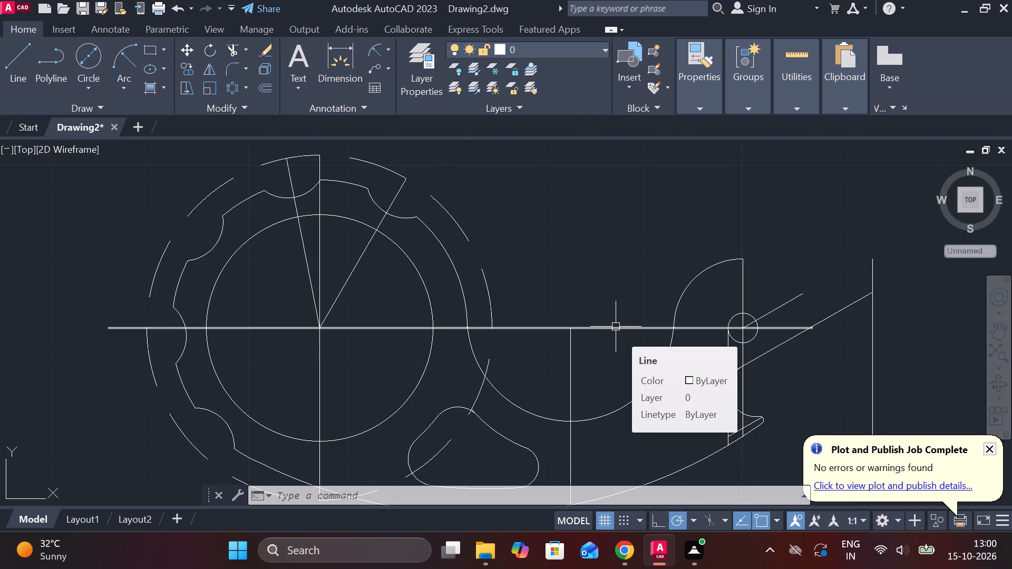
{"action": "double_click", "coordinate": [616, 327]}
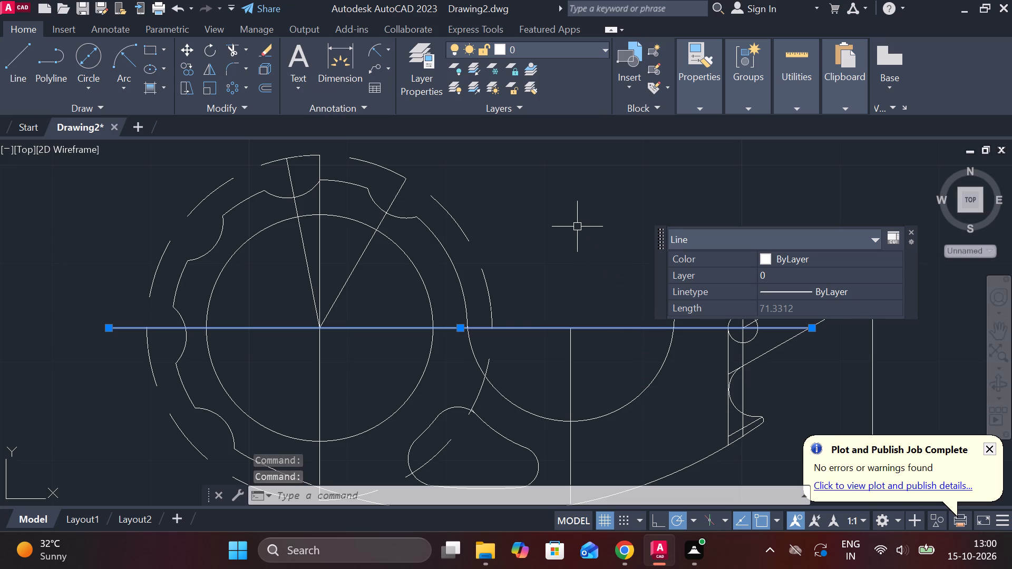
{"action": "key", "text": "Delete"}
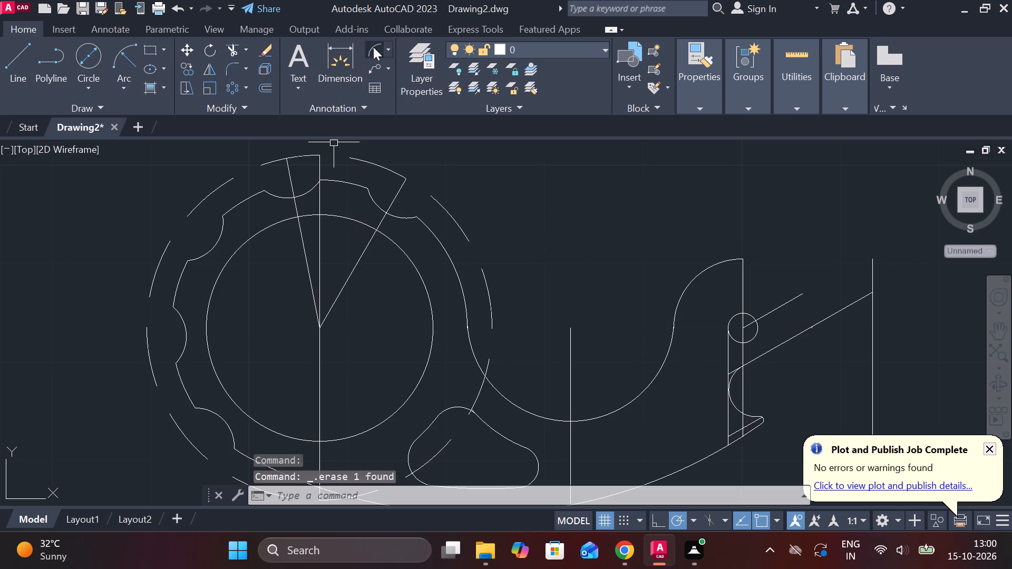
Draw a horizontal line 50.1 units long from the ring's centre to the right, through the small hook circle.
{"action": "left_click", "coordinate": [26, 58]}
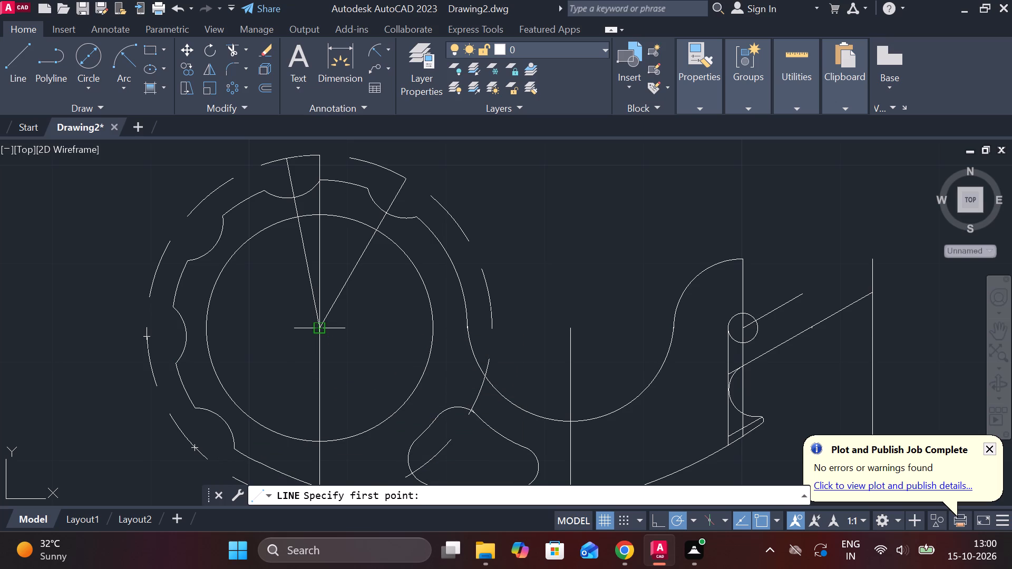
{"action": "left_click", "coordinate": [318, 331]}
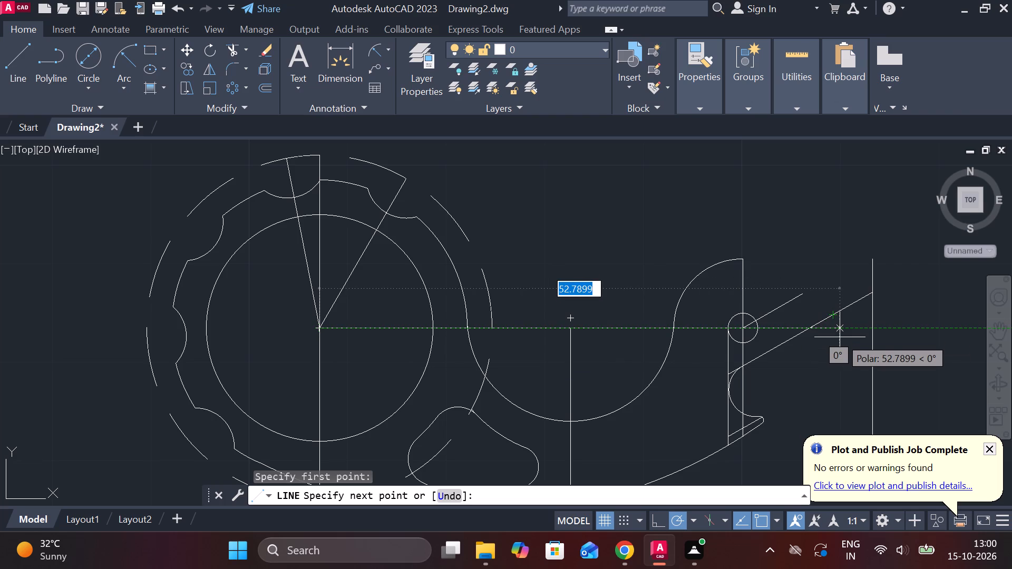
{"action": "key", "text": "5"}
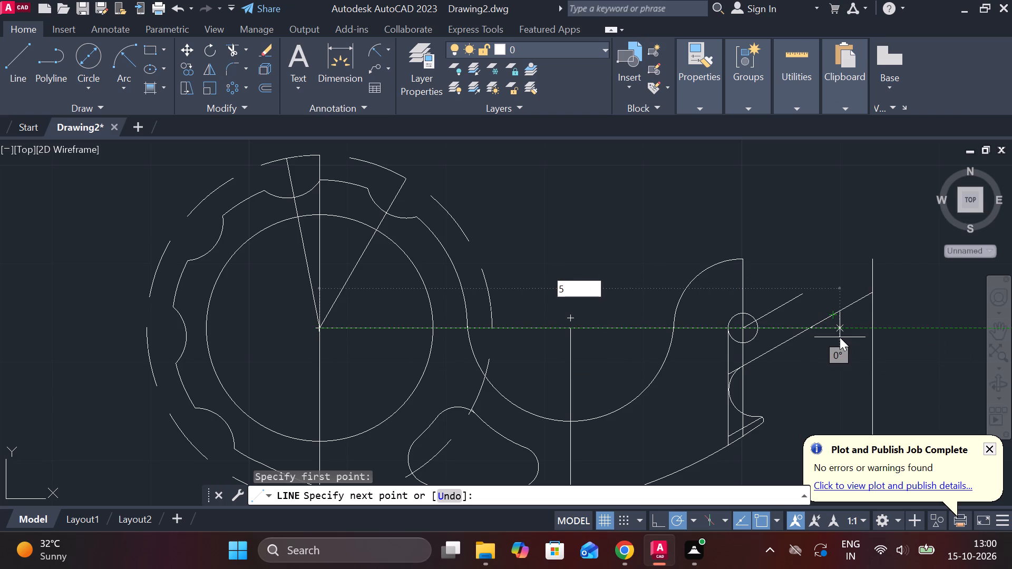
{"action": "type", "text": "0.1"}
{"action": "key", "text": "Return"}
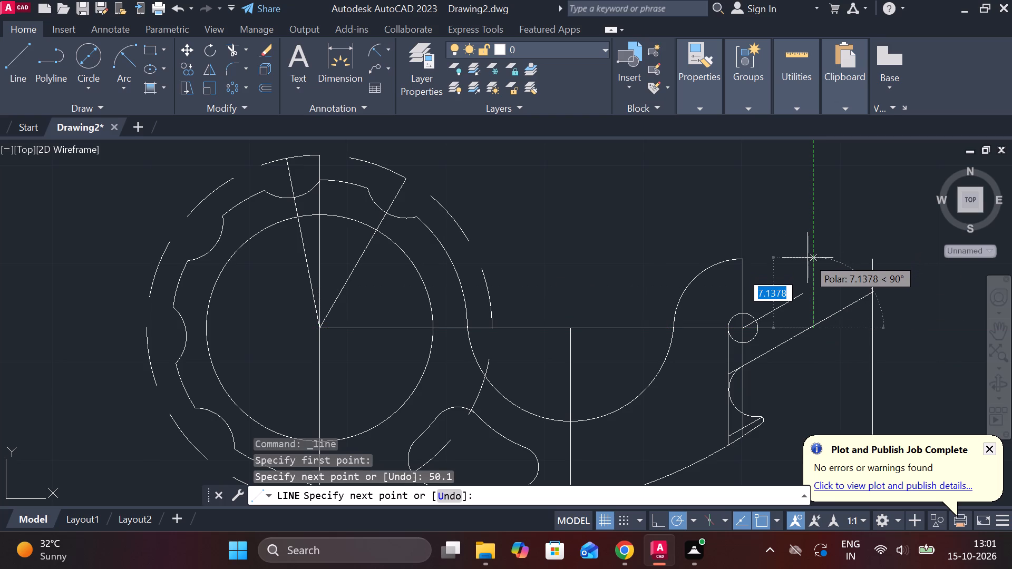
{"action": "key", "text": "Escape"}
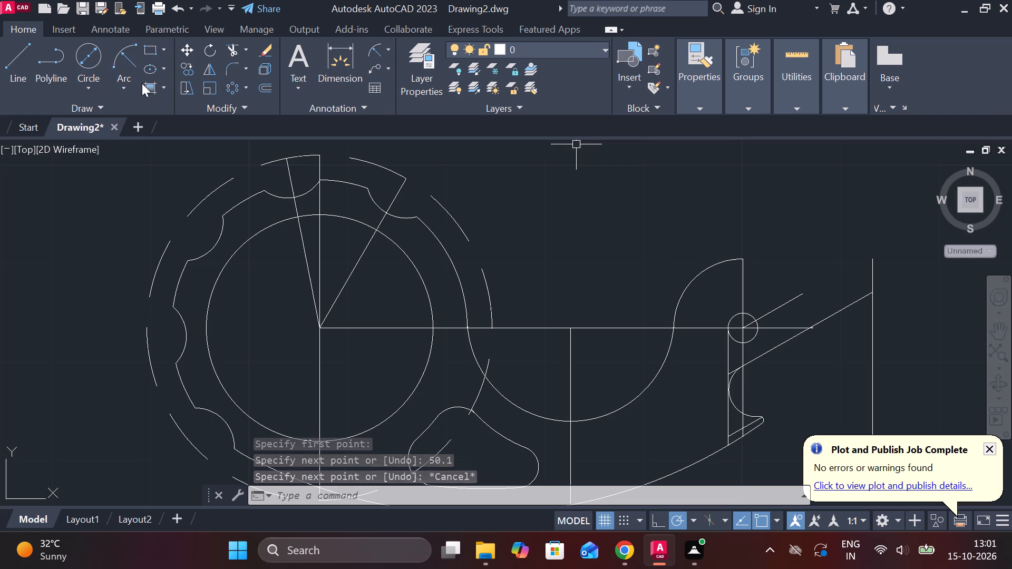
Draw a start-end-radius arc of radius 11.71 from the horizontal centreline's outer end to the top of the vertical line through the small circle.
{"action": "left_click", "coordinate": [129, 85]}
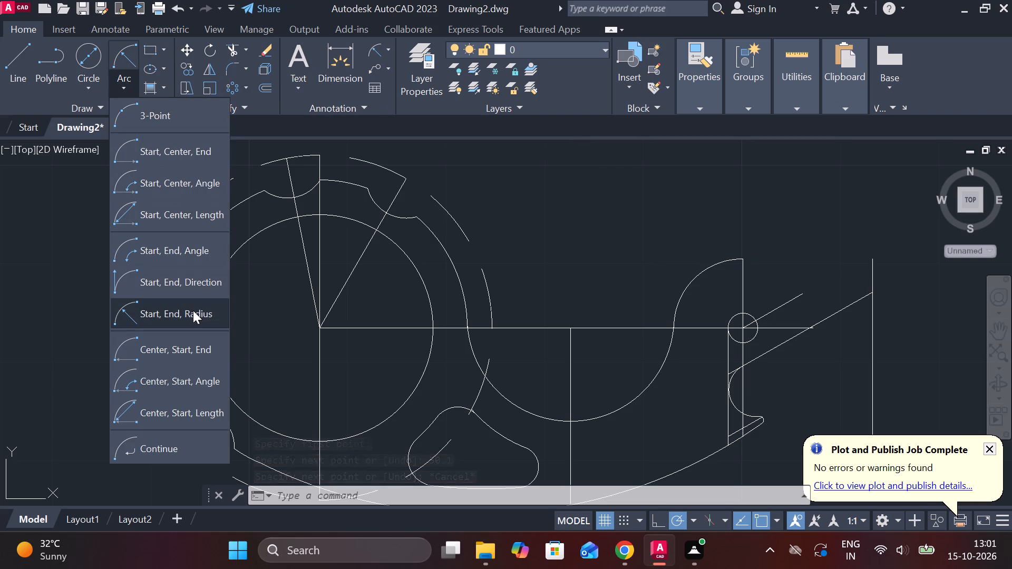
{"action": "left_click", "coordinate": [190, 310]}
{"action": "scroll", "coordinate": [854, 341], "scroll_direction": "up", "scroll_amount": 2}
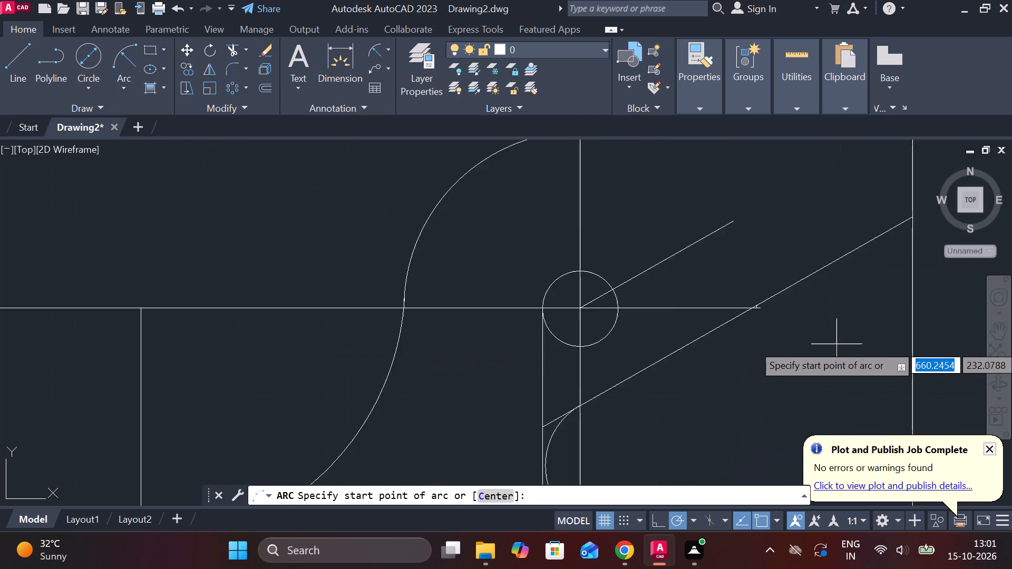
{"action": "scroll", "coordinate": [836, 344], "scroll_direction": "up", "scroll_amount": 2}
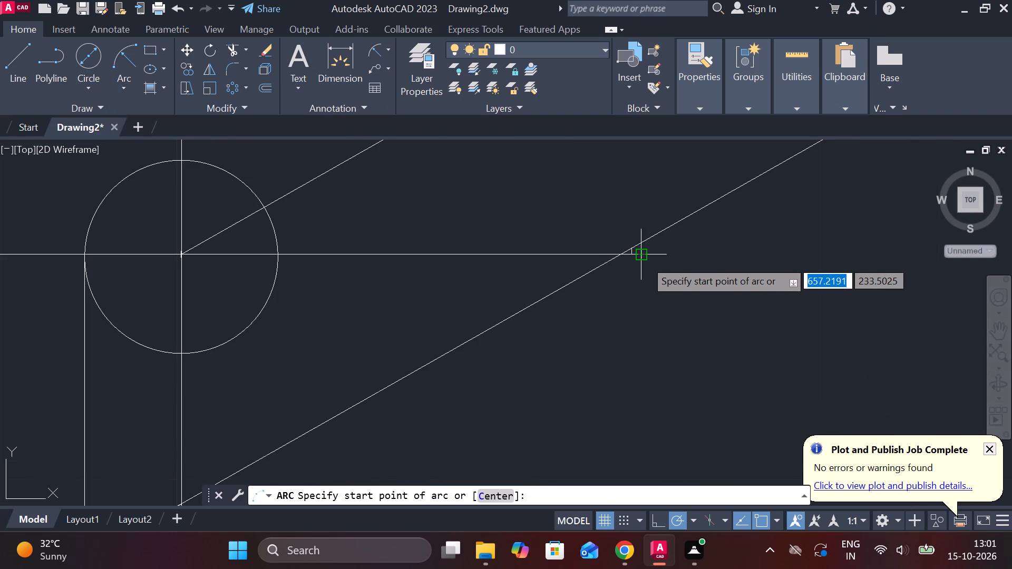
{"action": "left_click", "coordinate": [645, 260]}
{"action": "scroll", "coordinate": [478, 144], "scroll_direction": "down", "scroll_amount": 3}
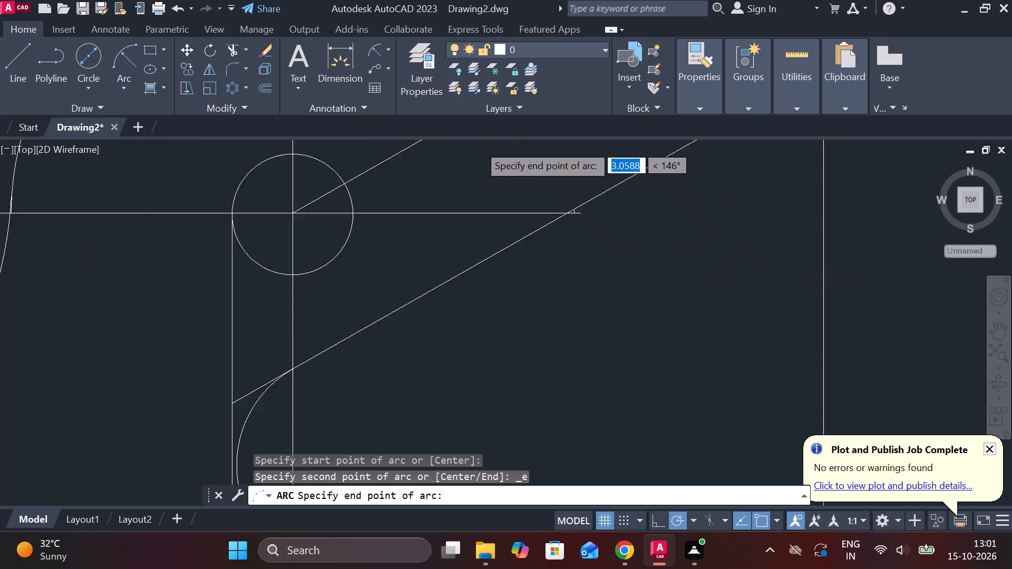
{"action": "scroll", "coordinate": [478, 144], "scroll_direction": "down", "scroll_amount": 2}
{"action": "scroll", "coordinate": [489, 332], "scroll_direction": "down", "scroll_amount": 1}
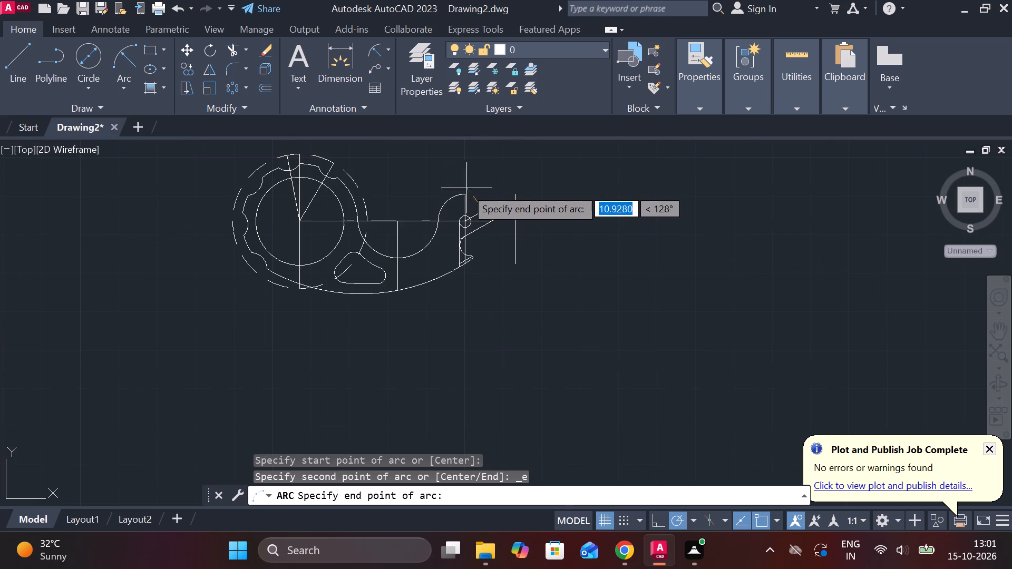
{"action": "scroll", "coordinate": [464, 177], "scroll_direction": "up", "scroll_amount": 3}
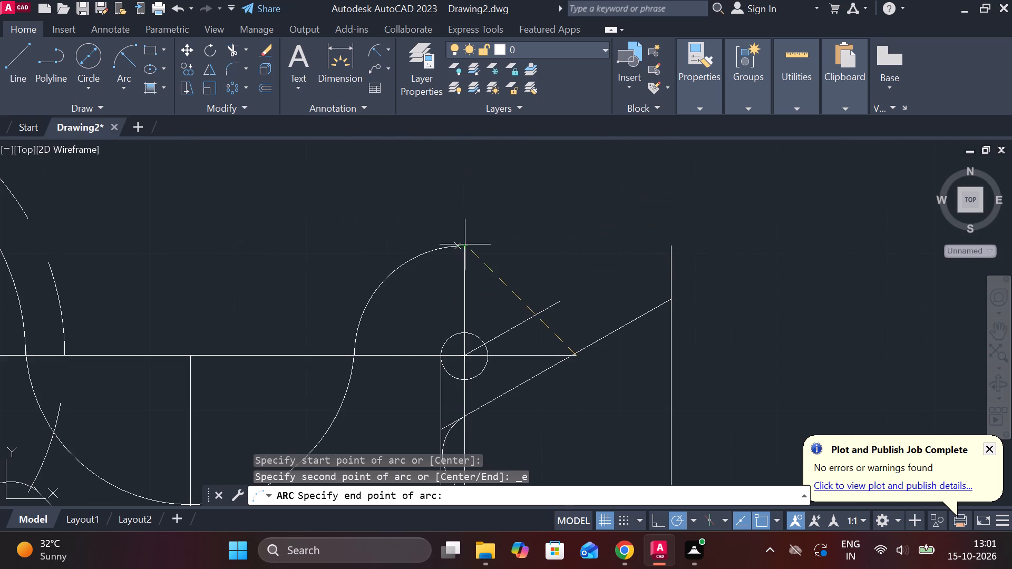
{"action": "left_click", "coordinate": [462, 244]}
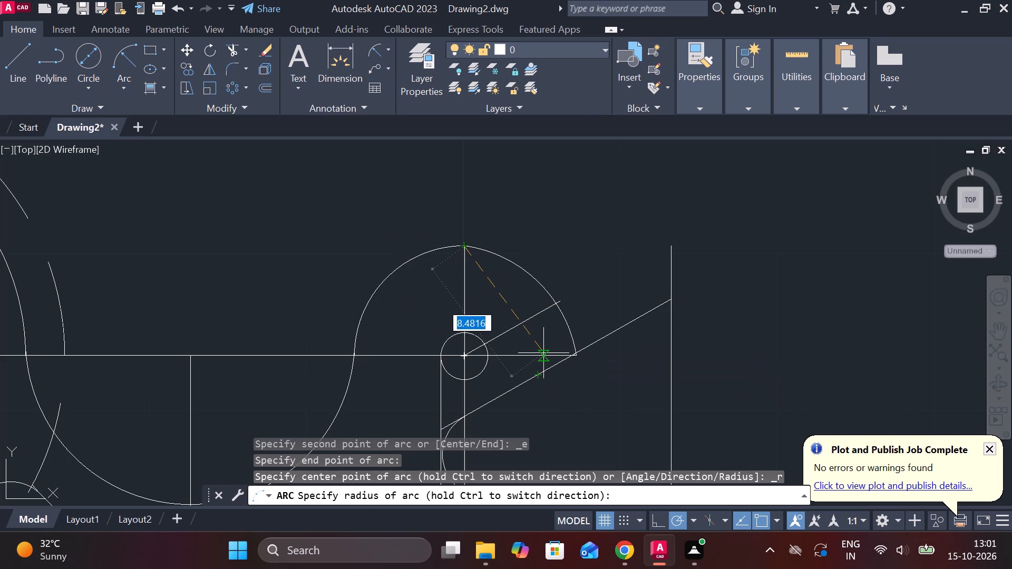
{"action": "type", "text": "11"}
{"action": "key", "text": "period"}
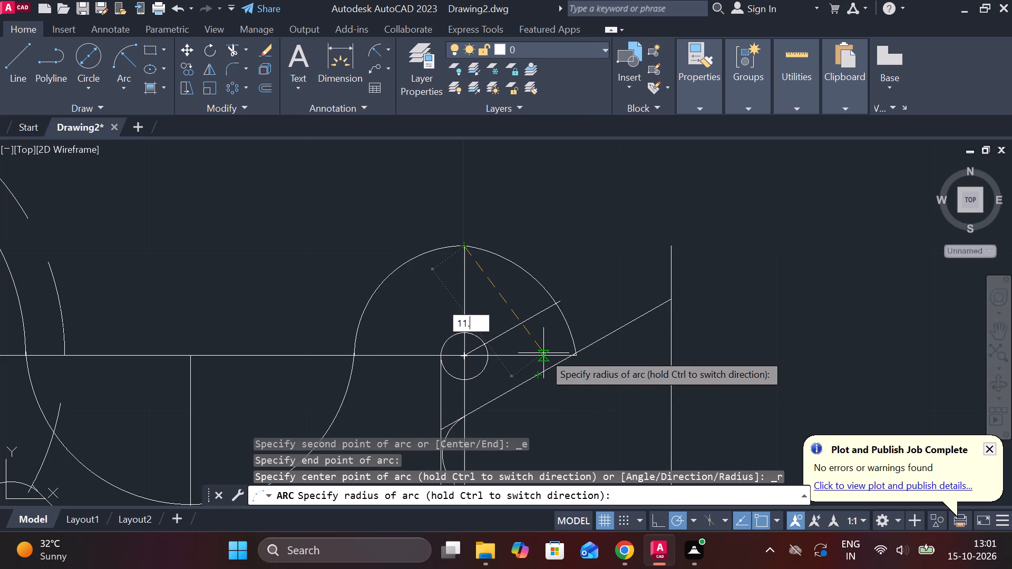
{"action": "type", "text": "71"}
{"action": "key", "text": "Return"}
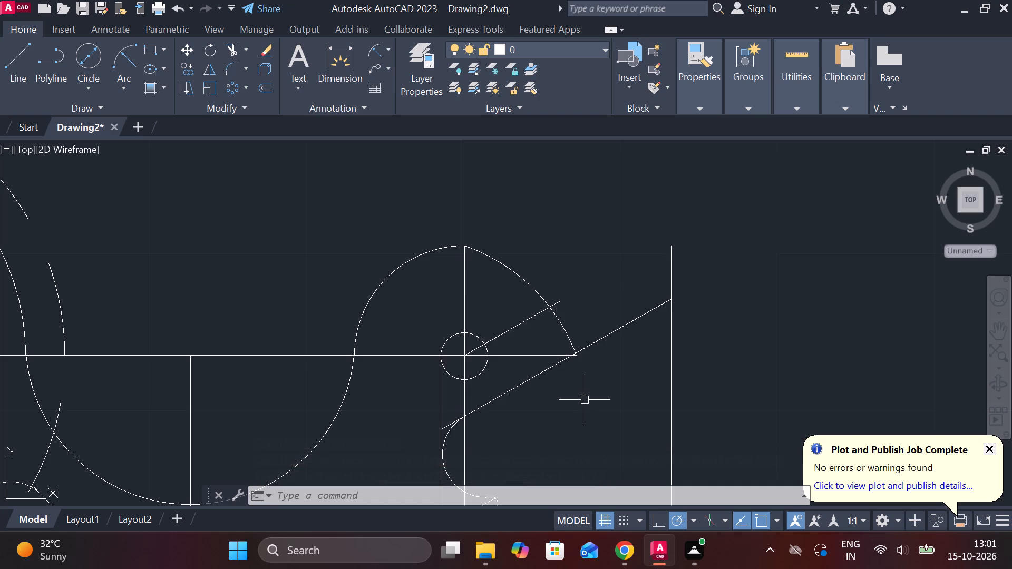
Erase the hook's upper arc on the ring side of the vertical line through the small circle.
{"action": "scroll", "coordinate": [585, 400], "scroll_direction": "down", "scroll_amount": 1}
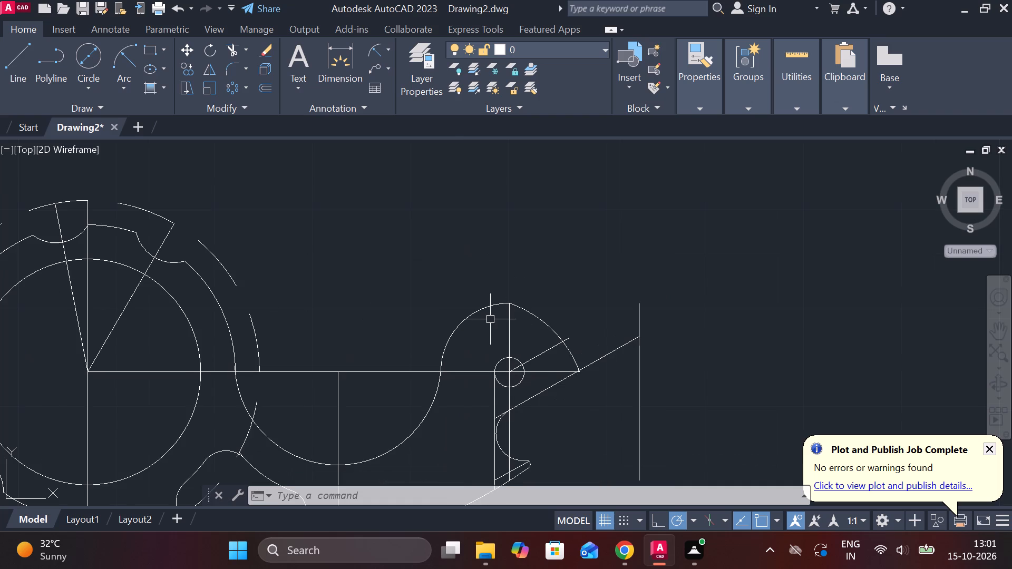
{"action": "left_click", "coordinate": [455, 323]}
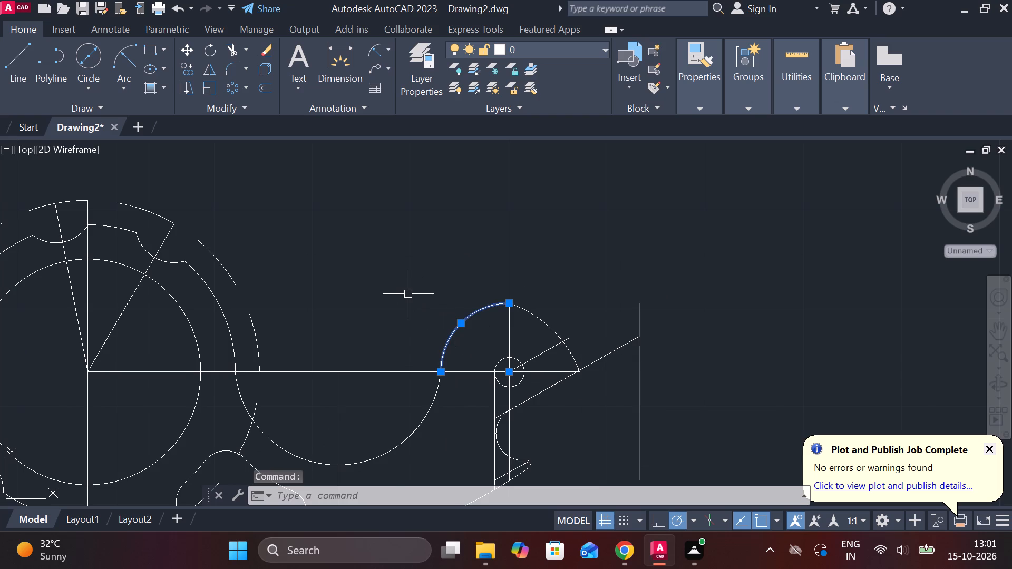
{"action": "key", "text": "Delete"}
Trim the short stub of the large lower arc that projects above the horizontal centreline near the small circle.
{"action": "scroll", "coordinate": [417, 333], "scroll_direction": "up", "scroll_amount": 2}
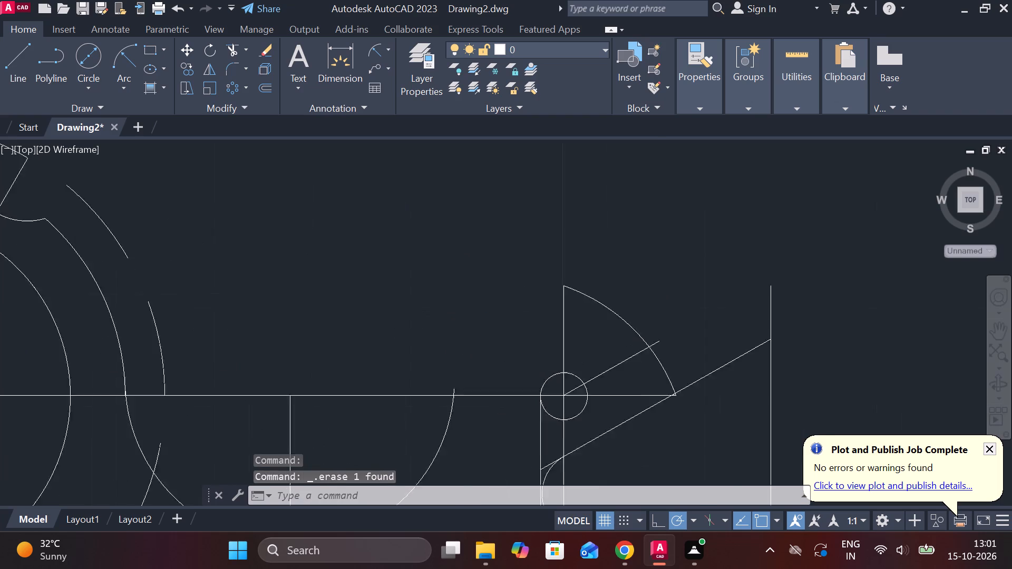
{"action": "scroll", "coordinate": [417, 333], "scroll_direction": "up", "scroll_amount": 1}
{"action": "scroll", "coordinate": [417, 333], "scroll_direction": "down", "scroll_amount": 2}
{"action": "scroll", "coordinate": [479, 477], "scroll_direction": "up", "scroll_amount": 2}
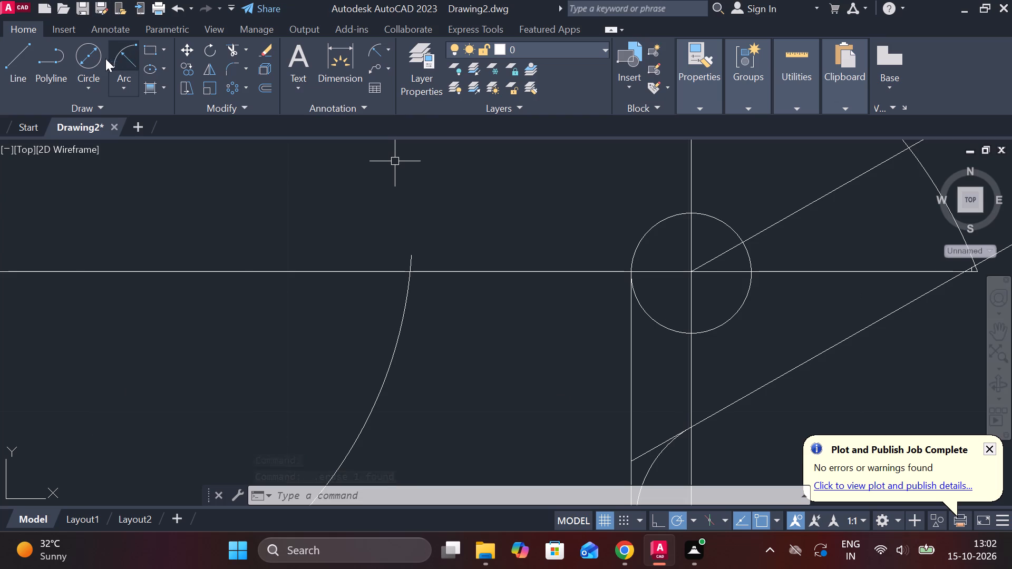
{"action": "left_click", "coordinate": [229, 53]}
{"action": "left_click", "coordinate": [407, 252]}
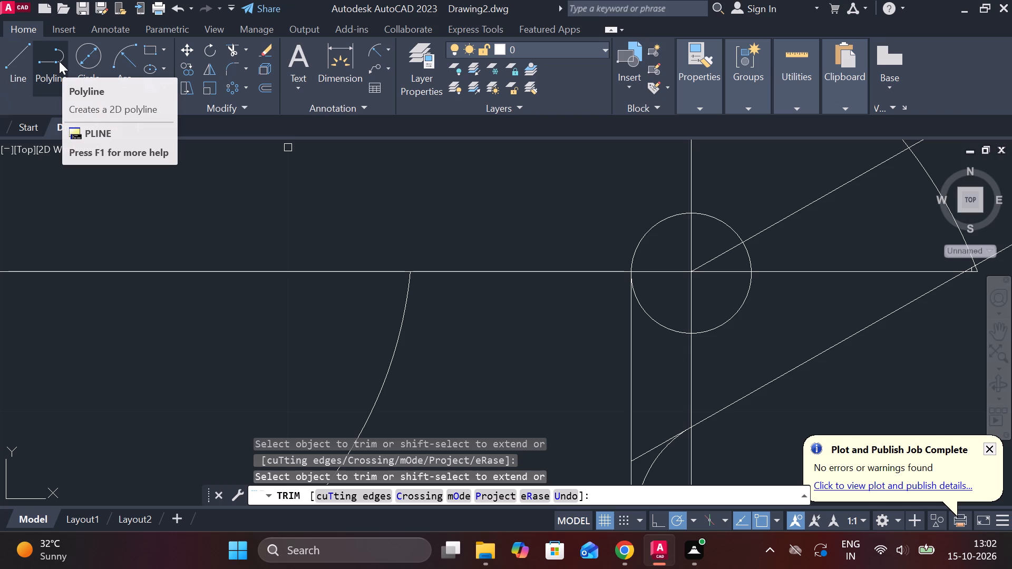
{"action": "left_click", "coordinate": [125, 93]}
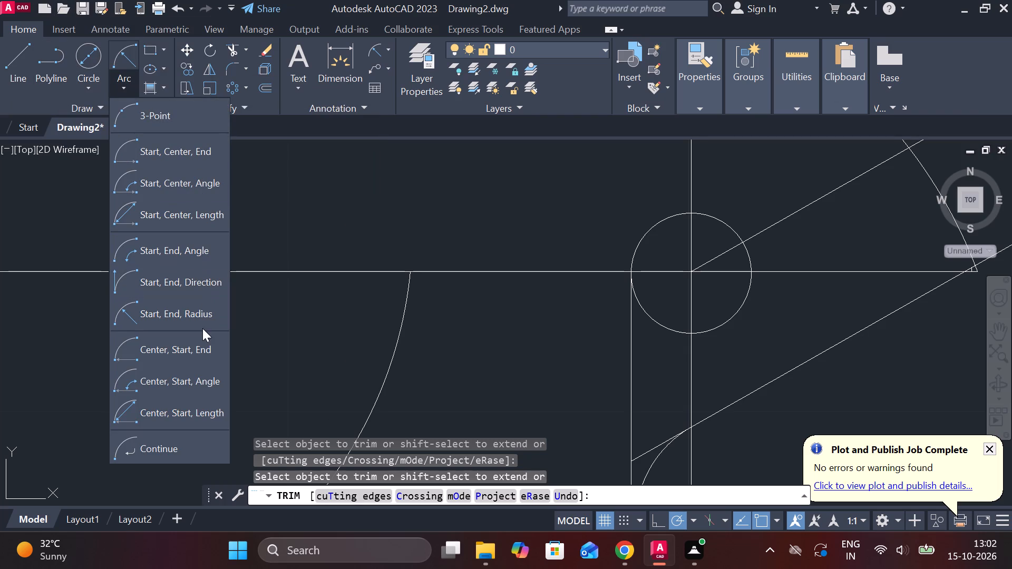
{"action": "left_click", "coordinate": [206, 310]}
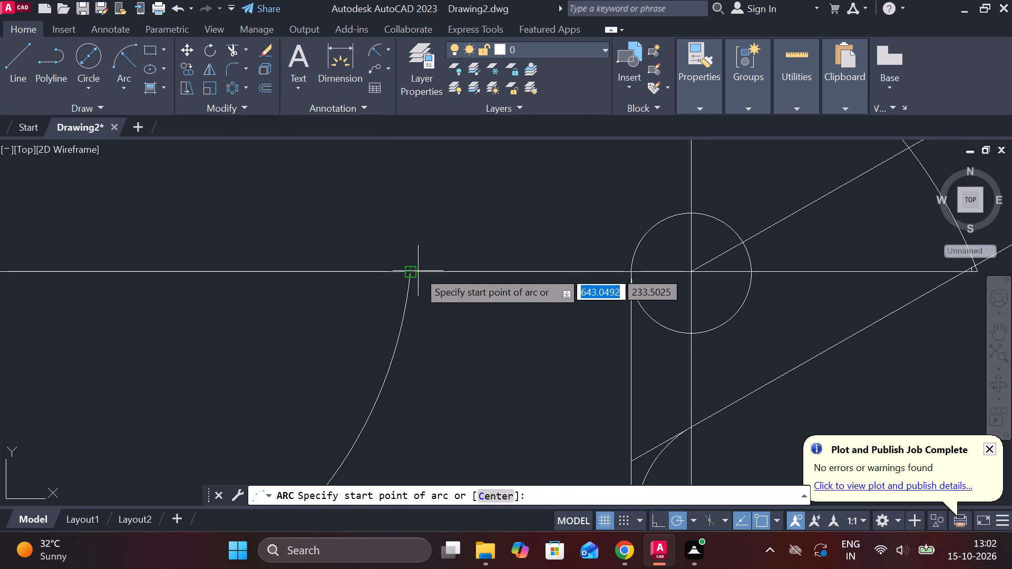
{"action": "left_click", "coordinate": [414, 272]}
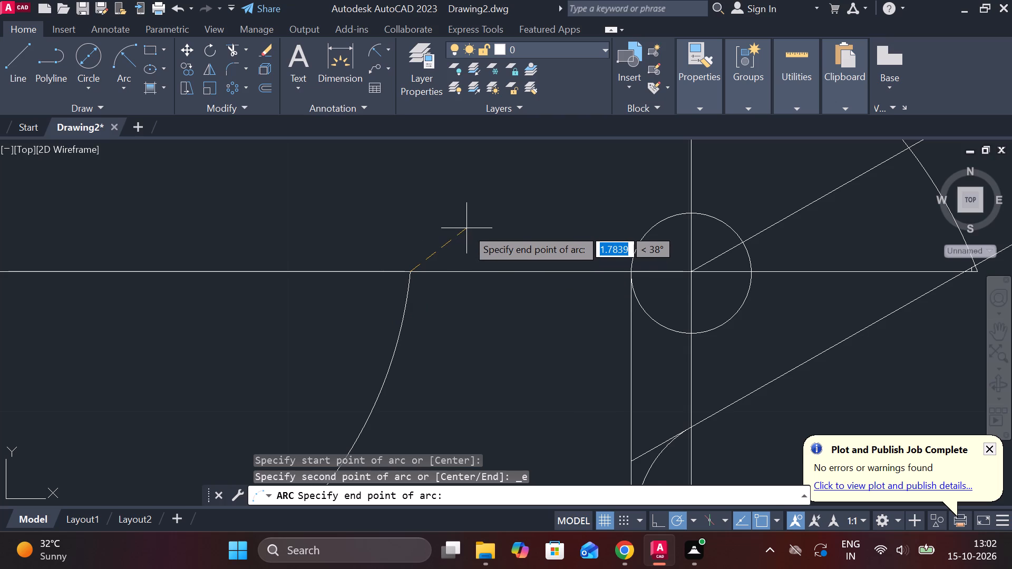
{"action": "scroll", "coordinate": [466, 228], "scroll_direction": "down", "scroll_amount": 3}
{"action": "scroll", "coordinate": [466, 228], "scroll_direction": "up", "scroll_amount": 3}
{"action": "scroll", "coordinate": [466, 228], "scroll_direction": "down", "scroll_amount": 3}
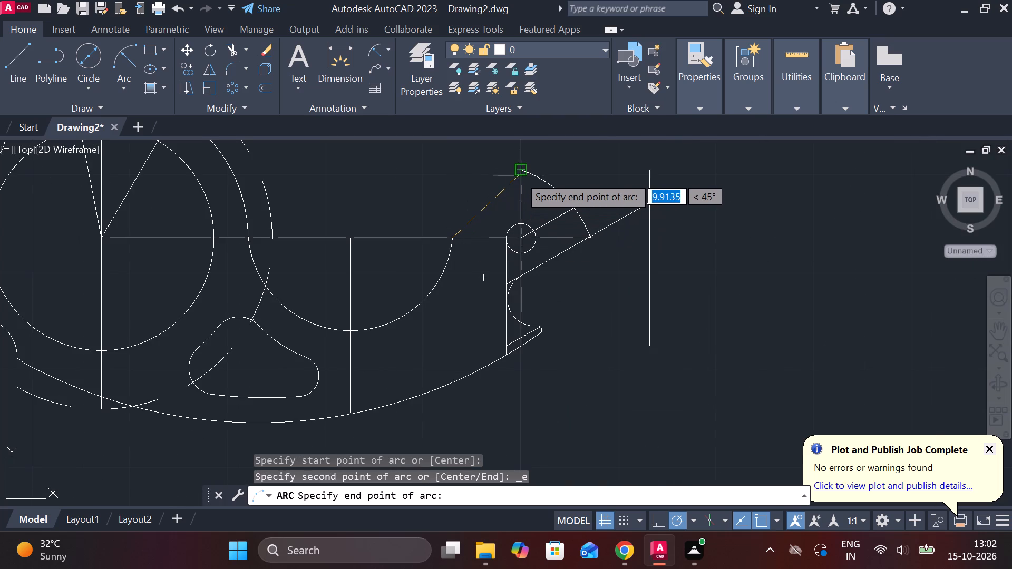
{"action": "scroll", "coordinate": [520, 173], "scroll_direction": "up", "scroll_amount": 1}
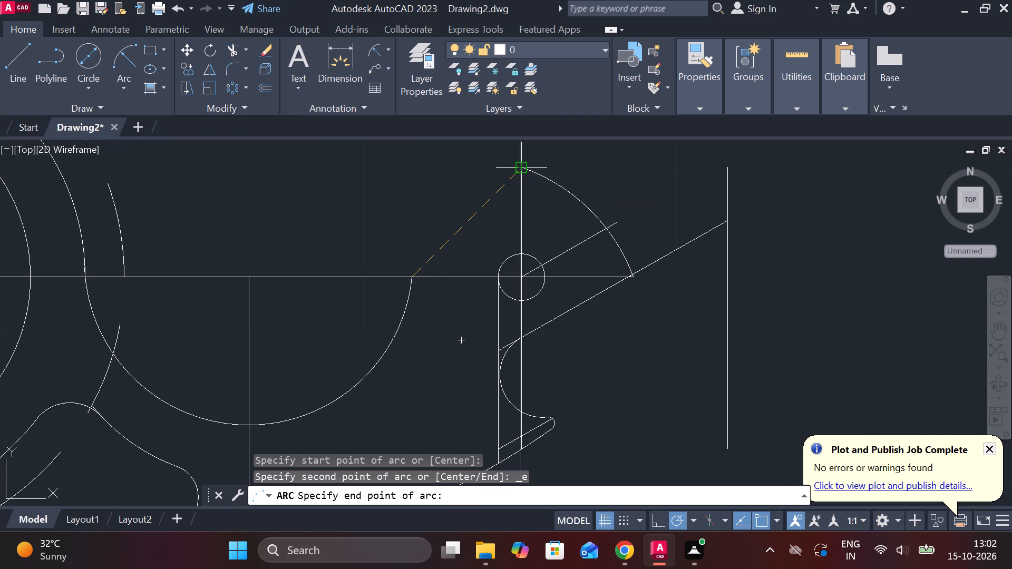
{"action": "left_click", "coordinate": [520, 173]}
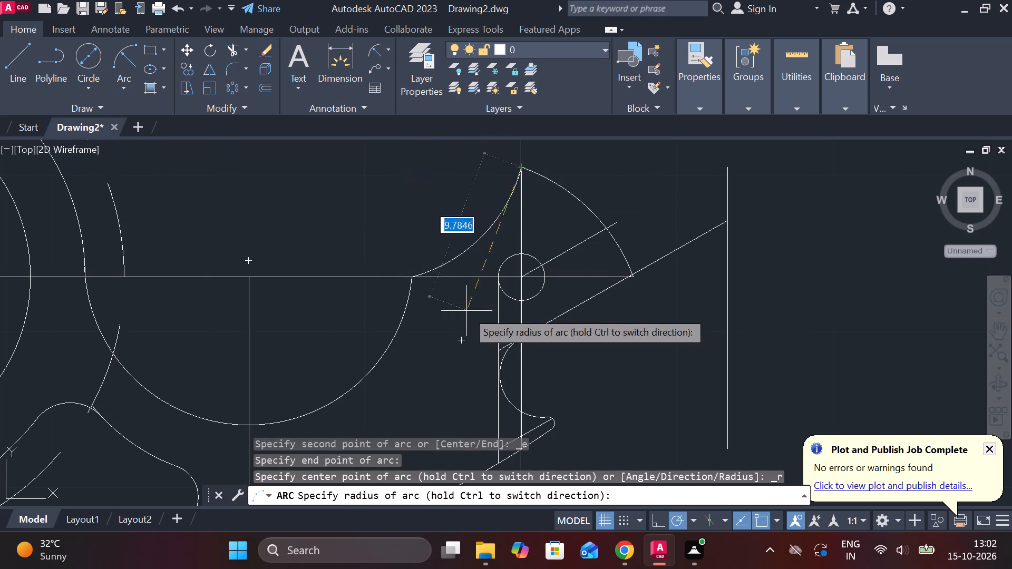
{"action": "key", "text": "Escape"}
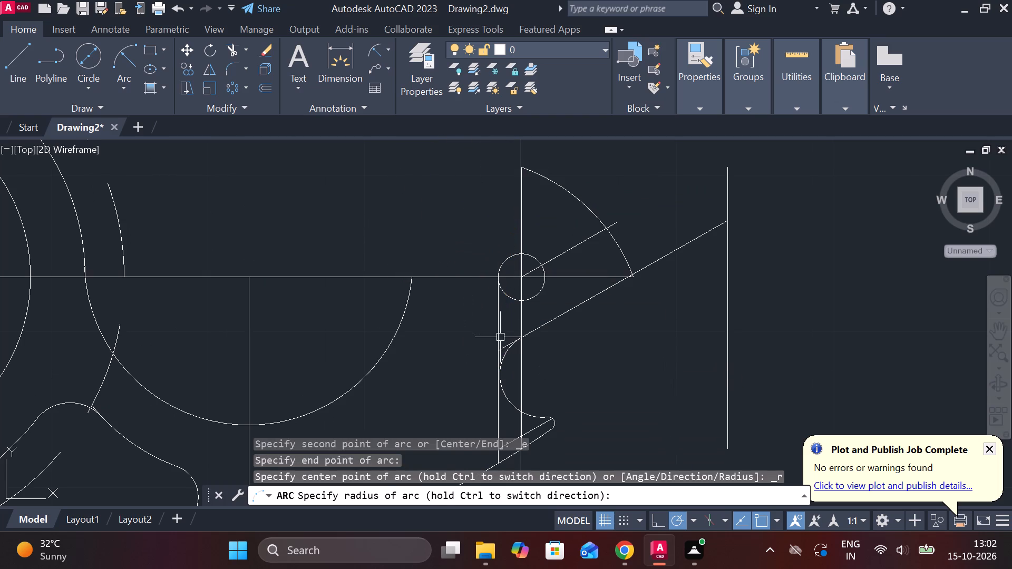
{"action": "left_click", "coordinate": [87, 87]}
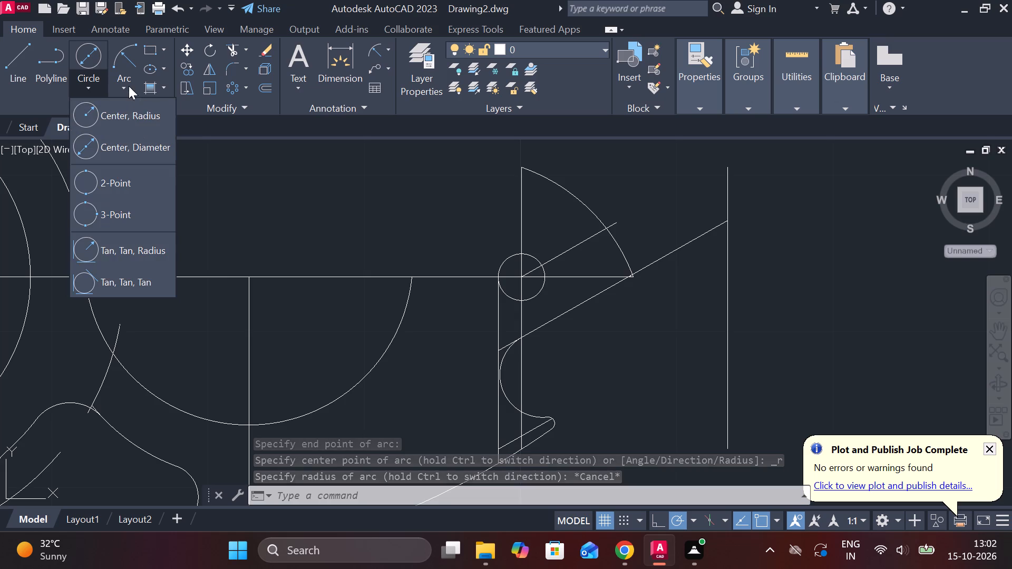
Draw a start-end-radius arc of radius 7 from the top of the small circle's vertical line to the large lower arc's trimmed end.
{"action": "left_click", "coordinate": [127, 83]}
{"action": "left_click", "coordinate": [182, 321]}
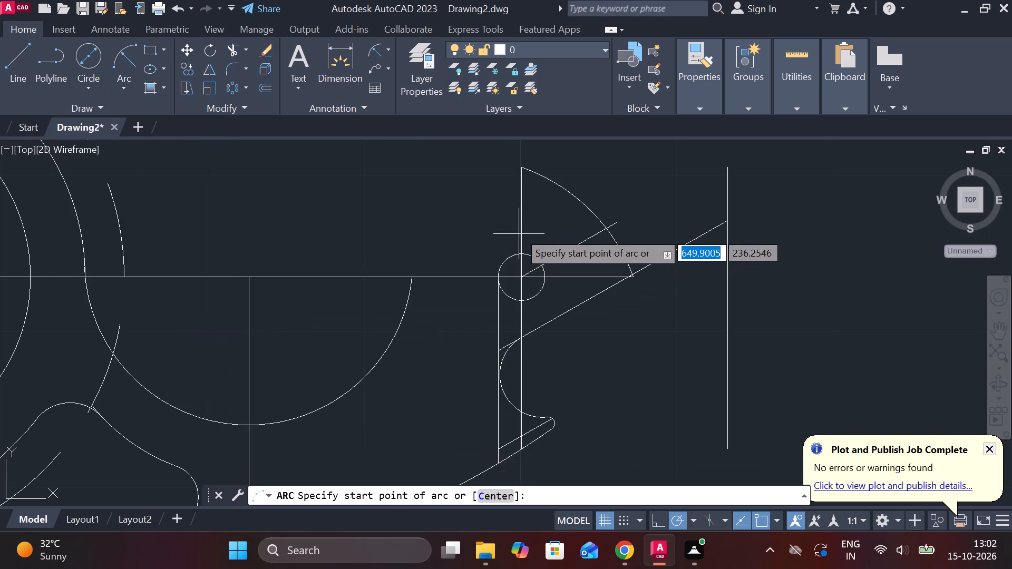
{"action": "left_click", "coordinate": [519, 170]}
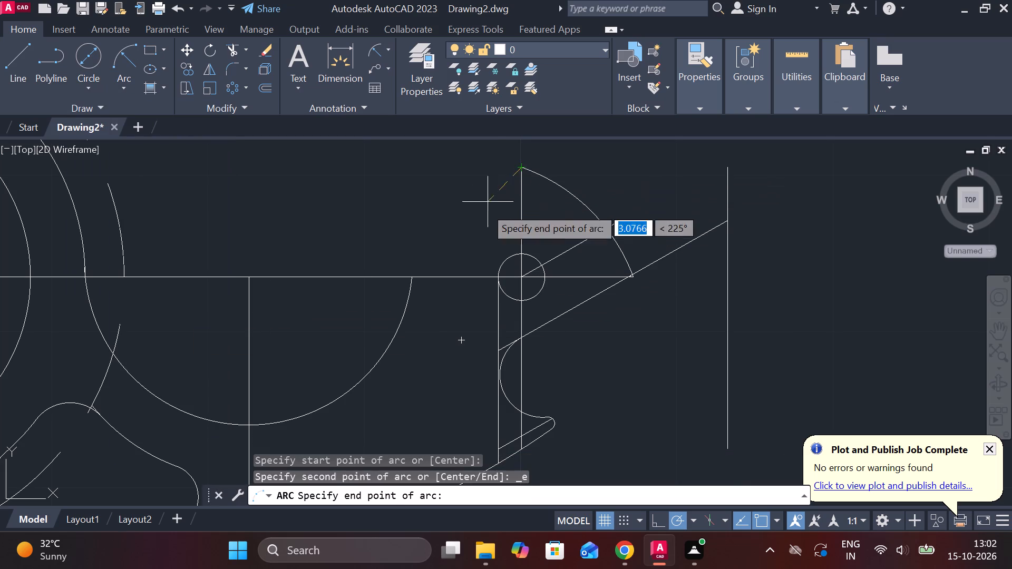
{"action": "left_click", "coordinate": [410, 276]}
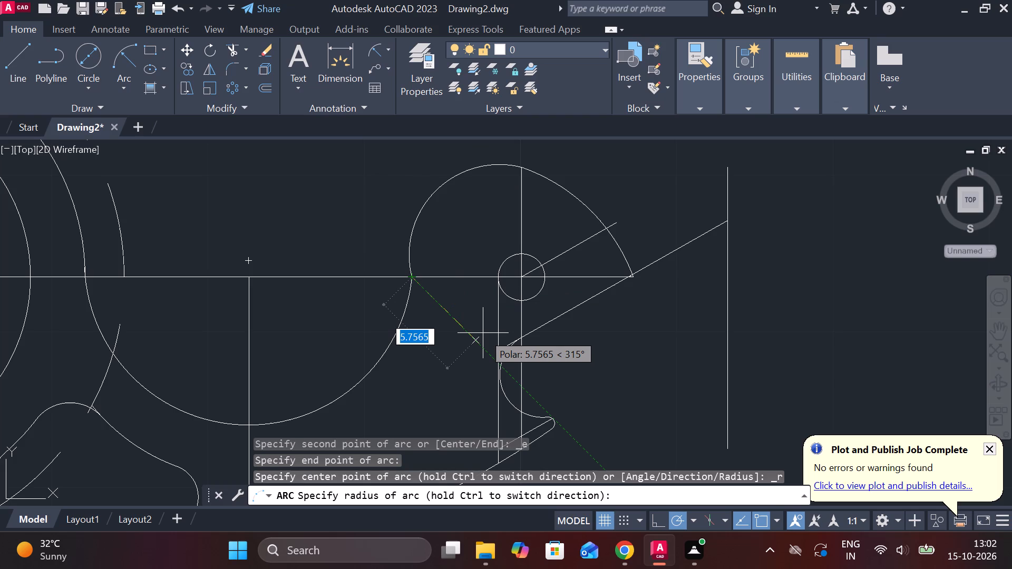
{"action": "key", "text": "7"}
{"action": "key", "text": "Return"}
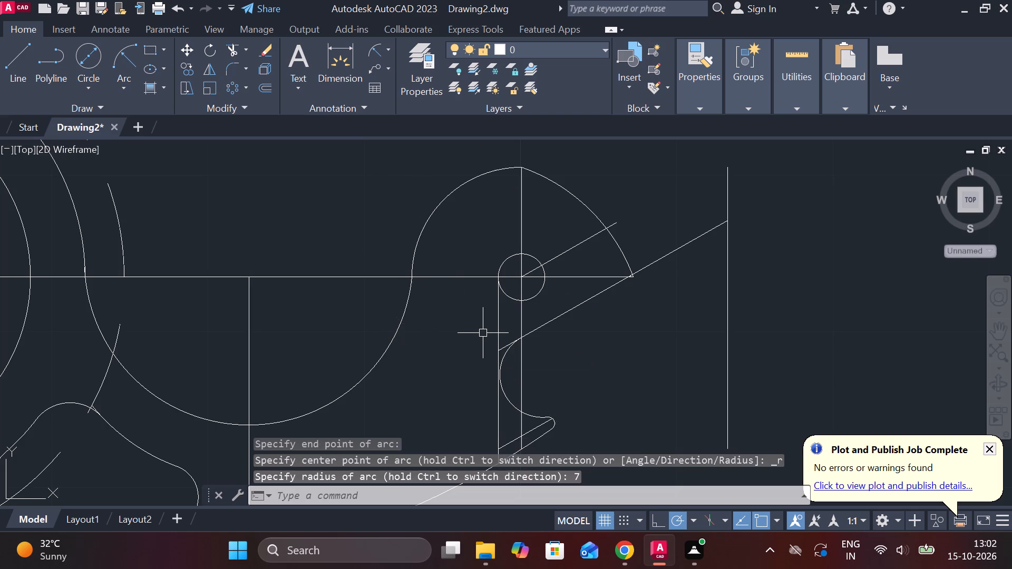
Erase the outer upper arc running from the top of the small circle's vertical line to the horizontal centreline's outer end.
{"action": "scroll", "coordinate": [664, 276], "scroll_direction": "down", "scroll_amount": 2}
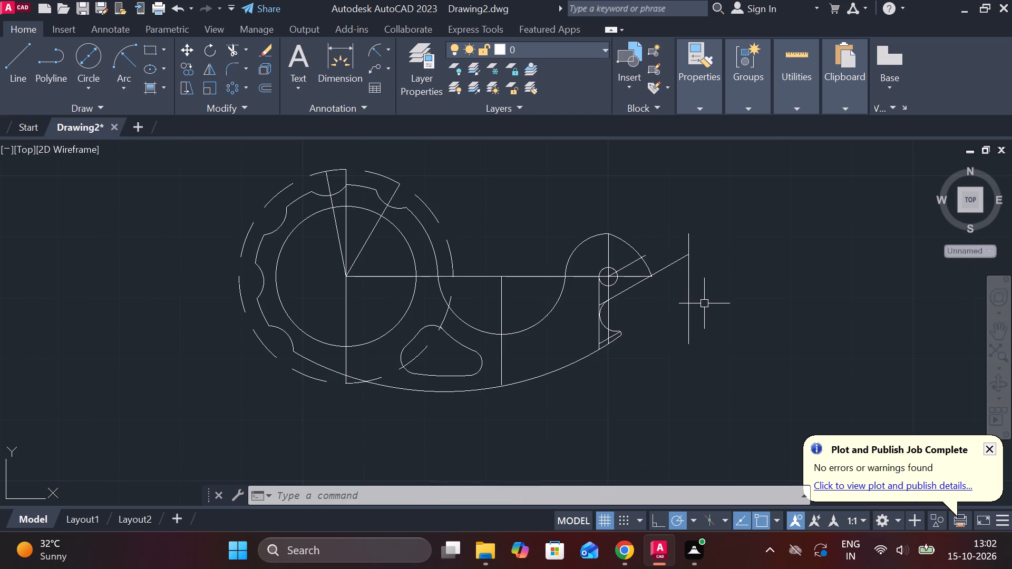
{"action": "scroll", "coordinate": [704, 303], "scroll_direction": "down", "scroll_amount": 1}
{"action": "scroll", "coordinate": [704, 303], "scroll_direction": "up", "scroll_amount": 2}
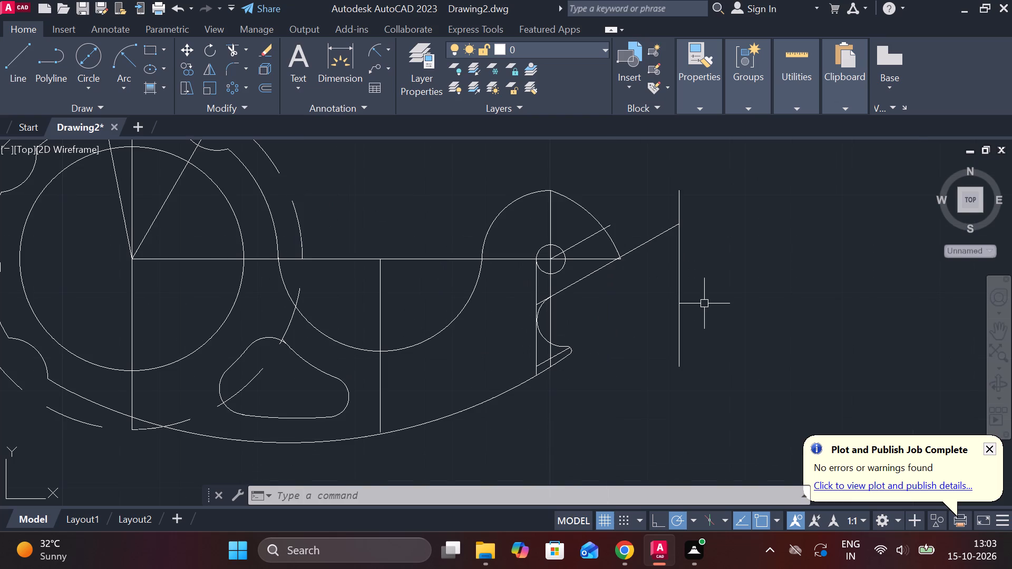
{"action": "scroll", "coordinate": [515, 252], "scroll_direction": "up", "scroll_amount": 1}
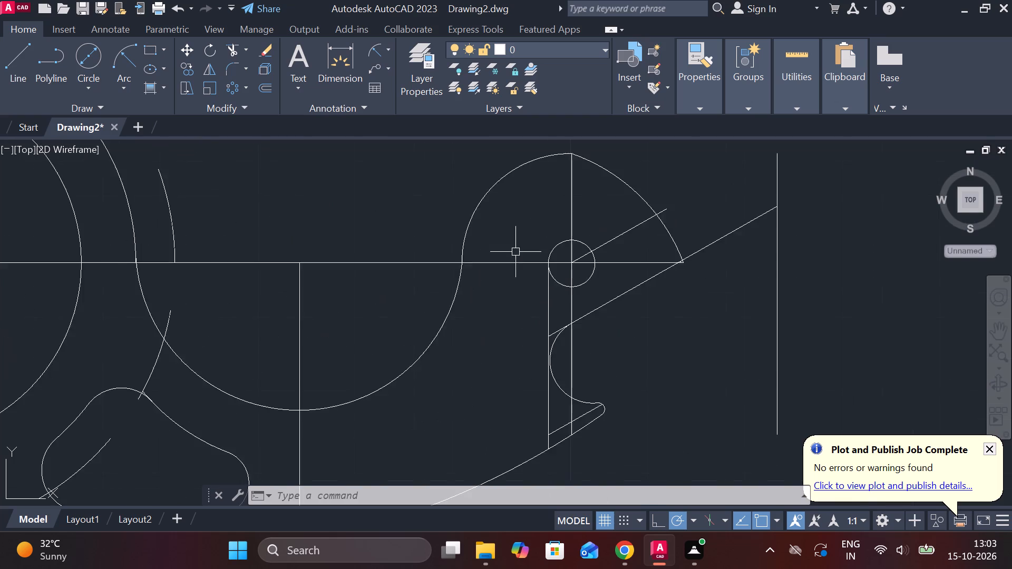
{"action": "scroll", "coordinate": [515, 252], "scroll_direction": "up", "scroll_amount": 2}
{"action": "scroll", "coordinate": [515, 252], "scroll_direction": "down", "scroll_amount": 3}
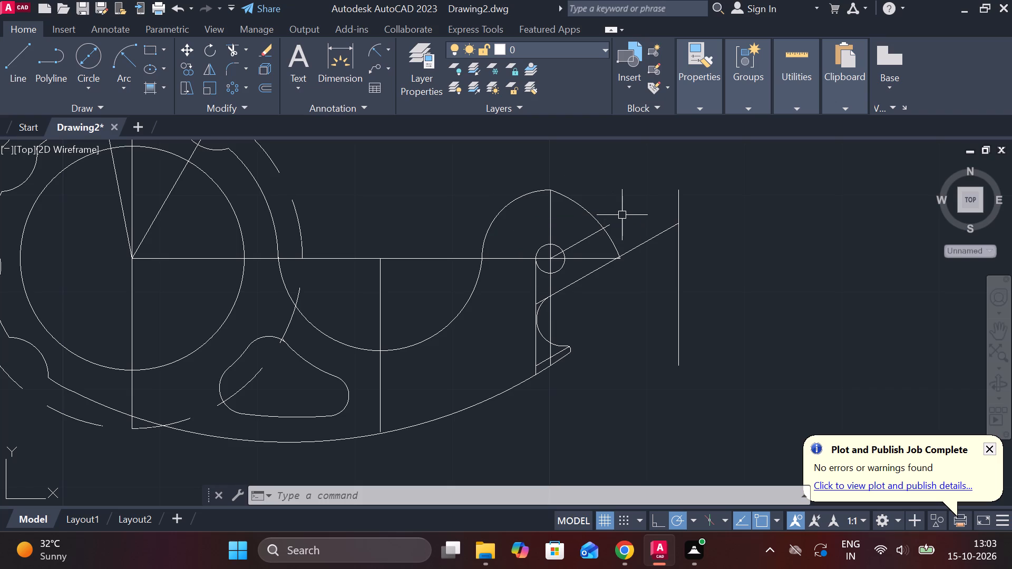
{"action": "scroll", "coordinate": [625, 215], "scroll_direction": "down", "scroll_amount": 2}
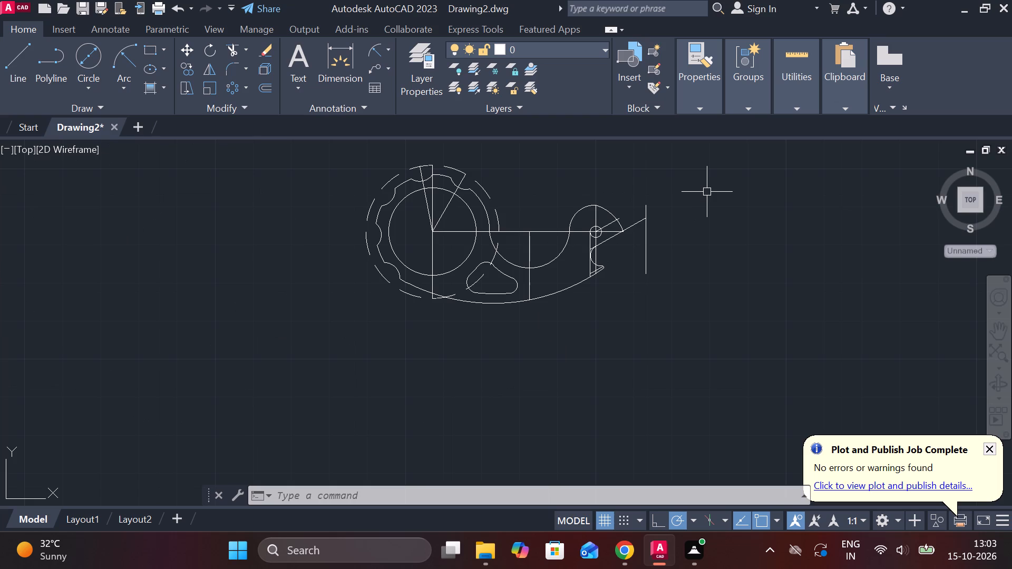
{"action": "scroll", "coordinate": [635, 238], "scroll_direction": "up", "scroll_amount": 4}
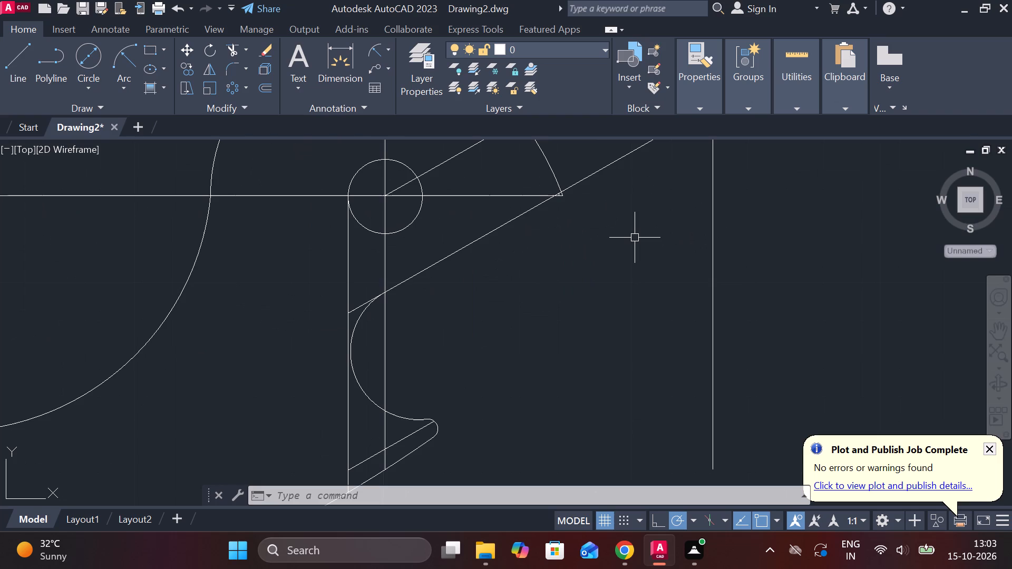
{"action": "scroll", "coordinate": [635, 238], "scroll_direction": "down", "scroll_amount": 4}
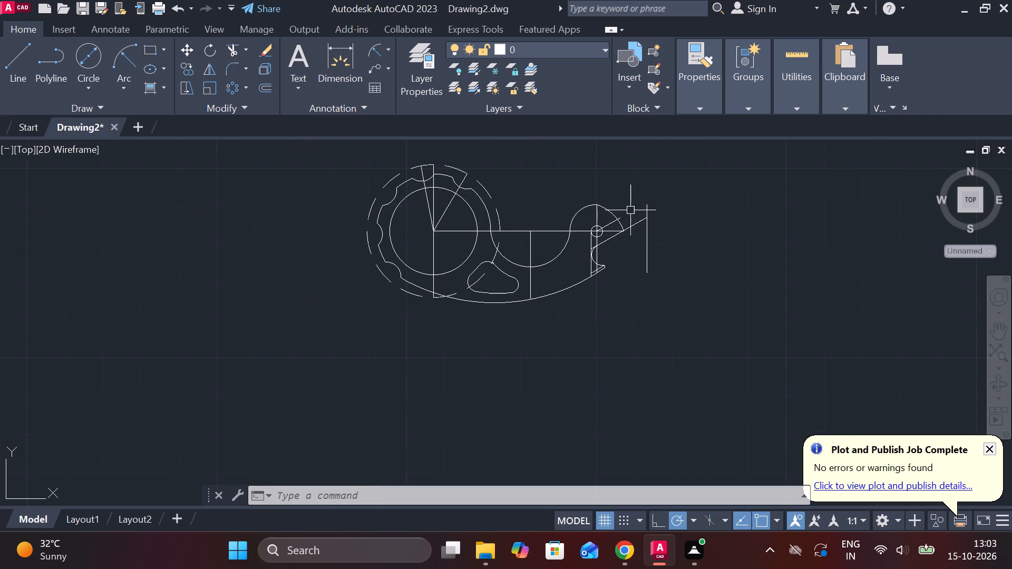
{"action": "left_click", "coordinate": [605, 209]}
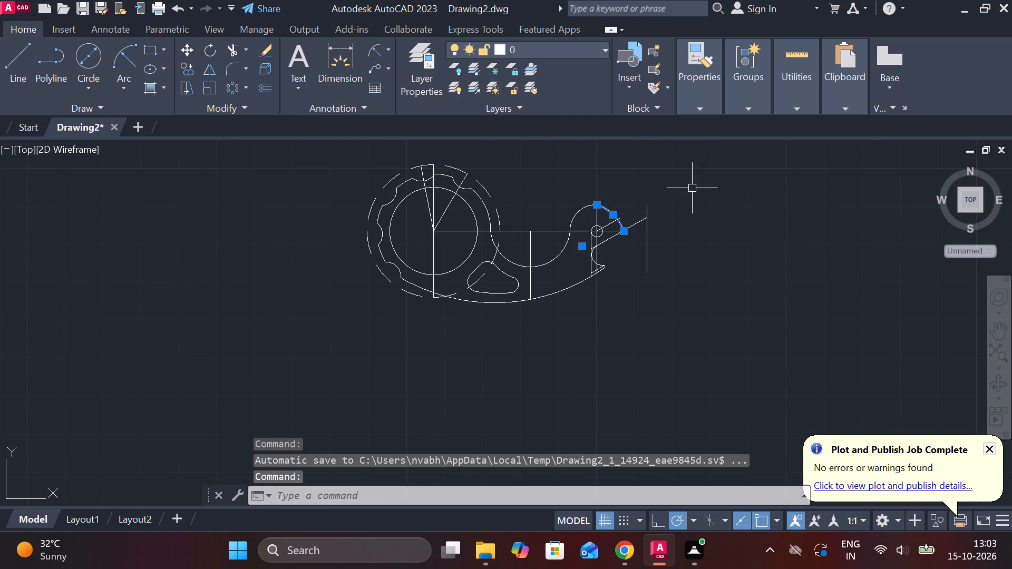
{"action": "key", "text": "Delete"}
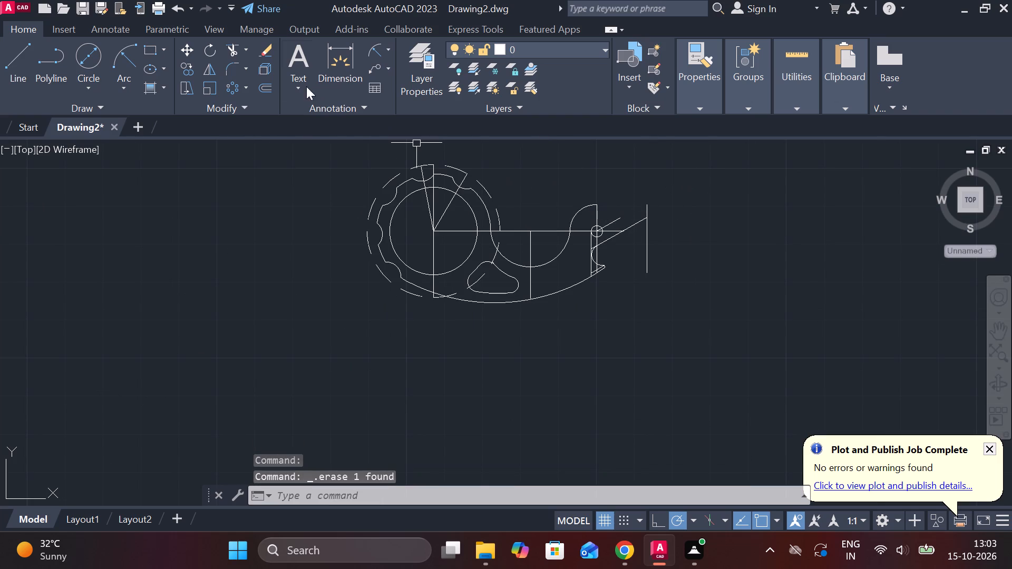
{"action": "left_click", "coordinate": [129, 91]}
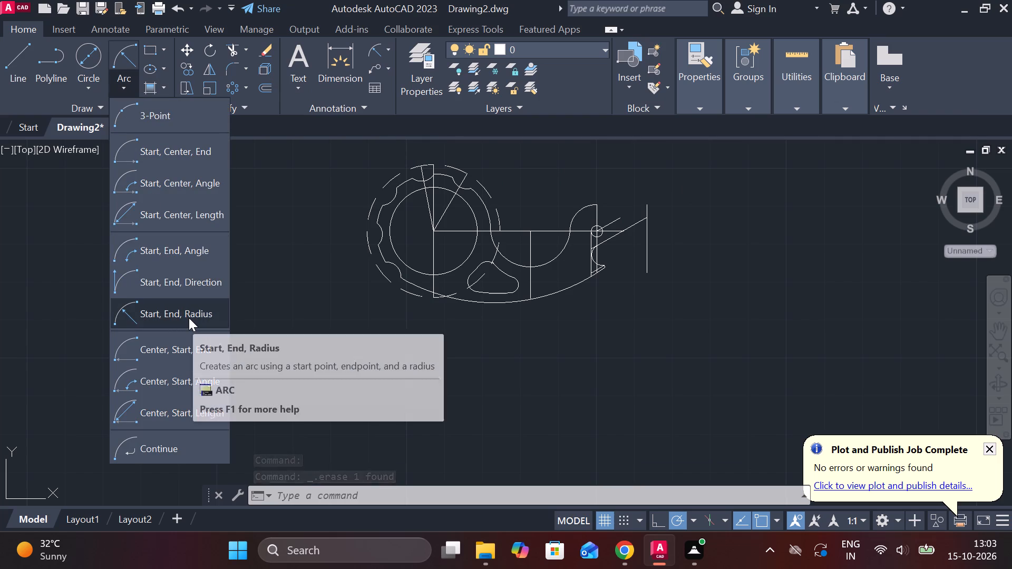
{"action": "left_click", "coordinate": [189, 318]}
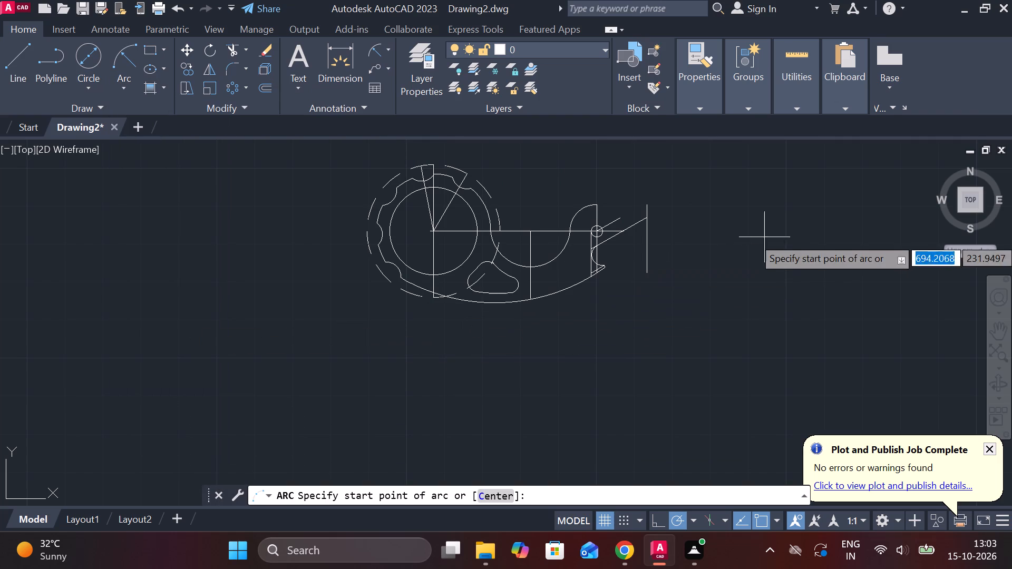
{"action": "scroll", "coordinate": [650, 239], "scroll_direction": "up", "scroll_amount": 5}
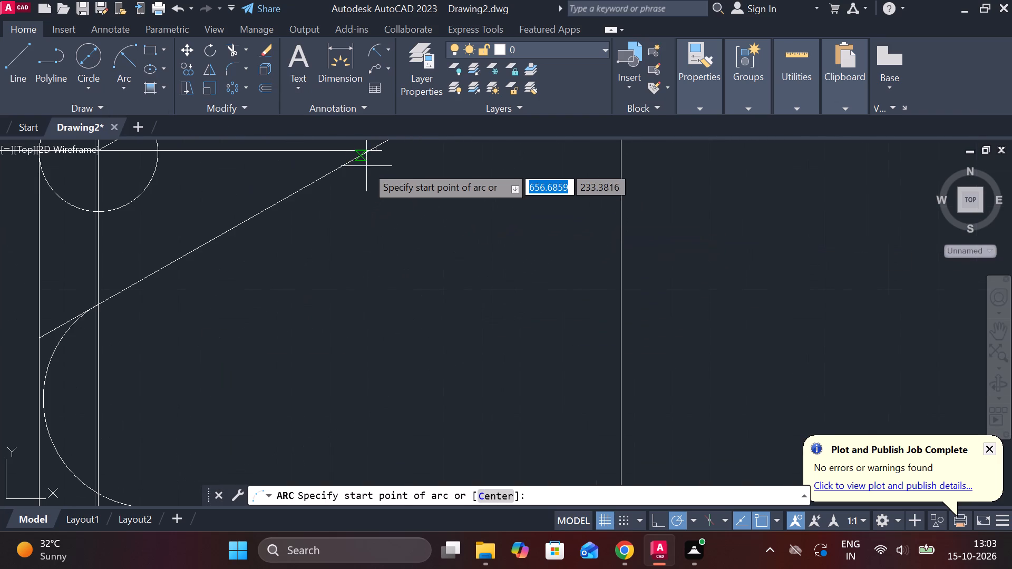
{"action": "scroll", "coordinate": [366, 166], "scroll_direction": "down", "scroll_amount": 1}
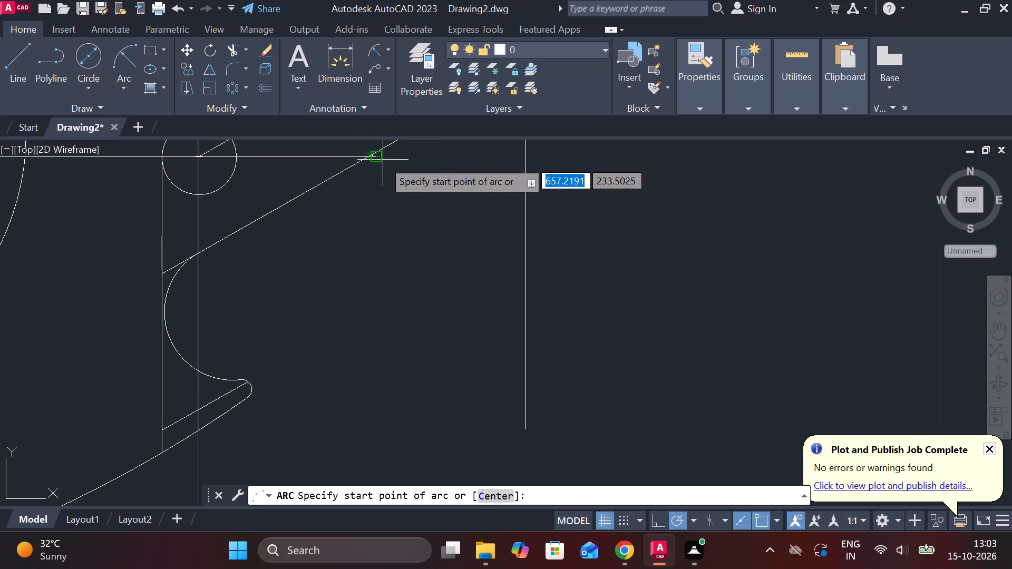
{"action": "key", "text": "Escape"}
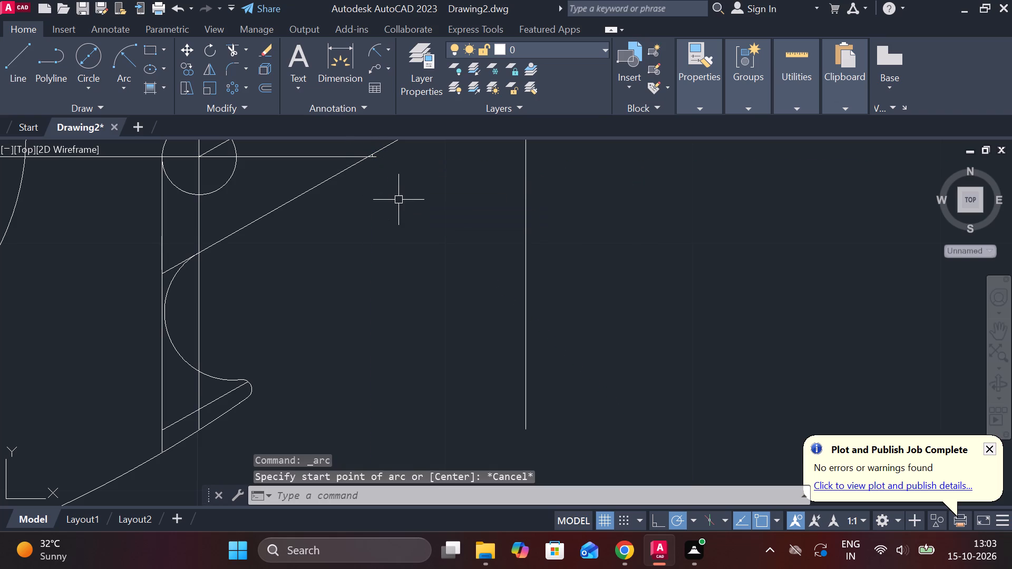
Trim away the tiny vertical stub between the long inclined line and the horizontal centreline near its outer end.
{"action": "left_click", "coordinate": [230, 50]}
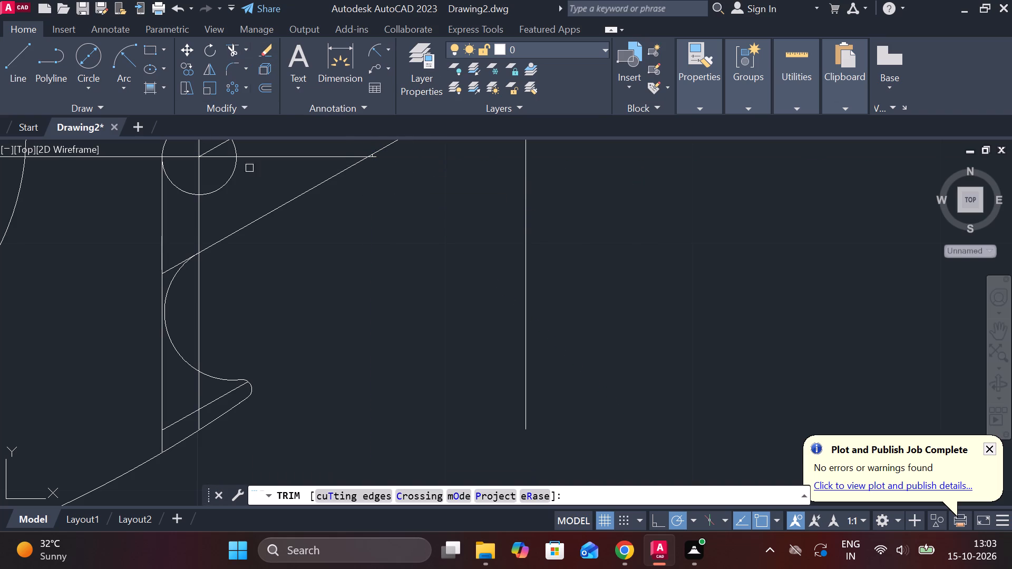
{"action": "scroll", "coordinate": [426, 298], "scroll_direction": "down", "scroll_amount": 2}
{"action": "scroll", "coordinate": [395, 233], "scroll_direction": "up", "scroll_amount": 2}
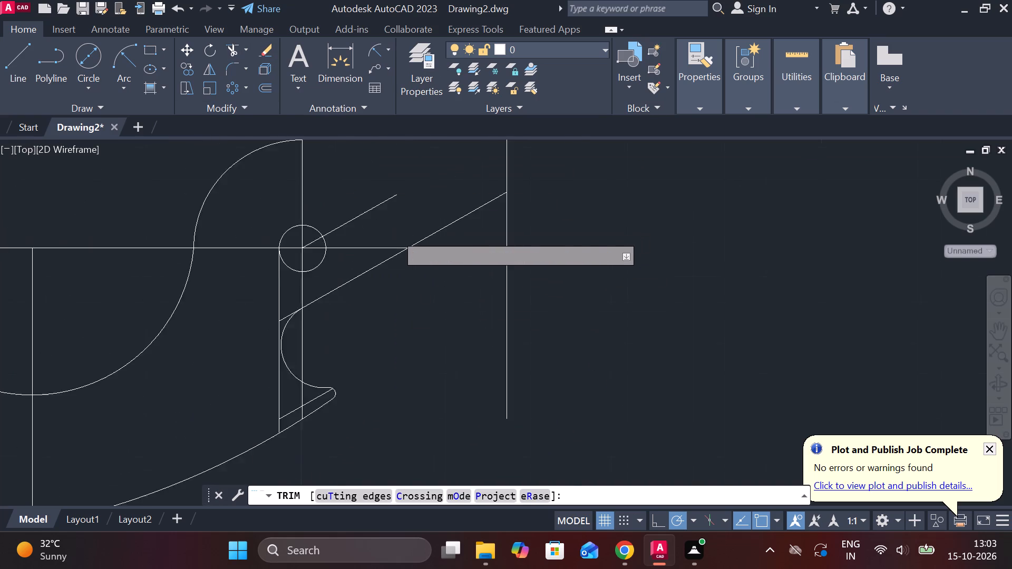
{"action": "scroll", "coordinate": [395, 233], "scroll_direction": "up", "scroll_amount": 2}
{"action": "scroll", "coordinate": [460, 286], "scroll_direction": "up", "scroll_amount": 3}
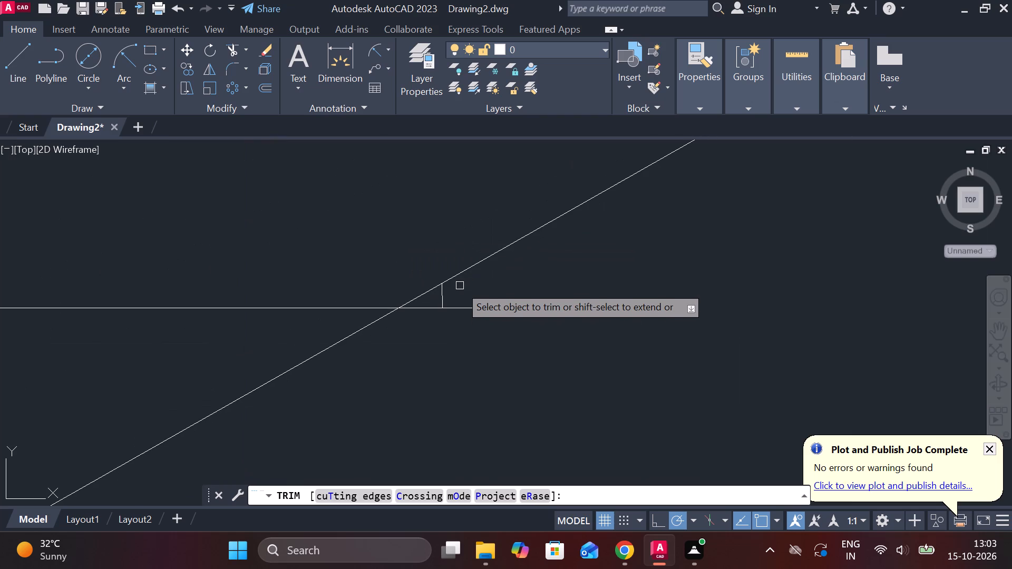
{"action": "left_click", "coordinate": [443, 298]}
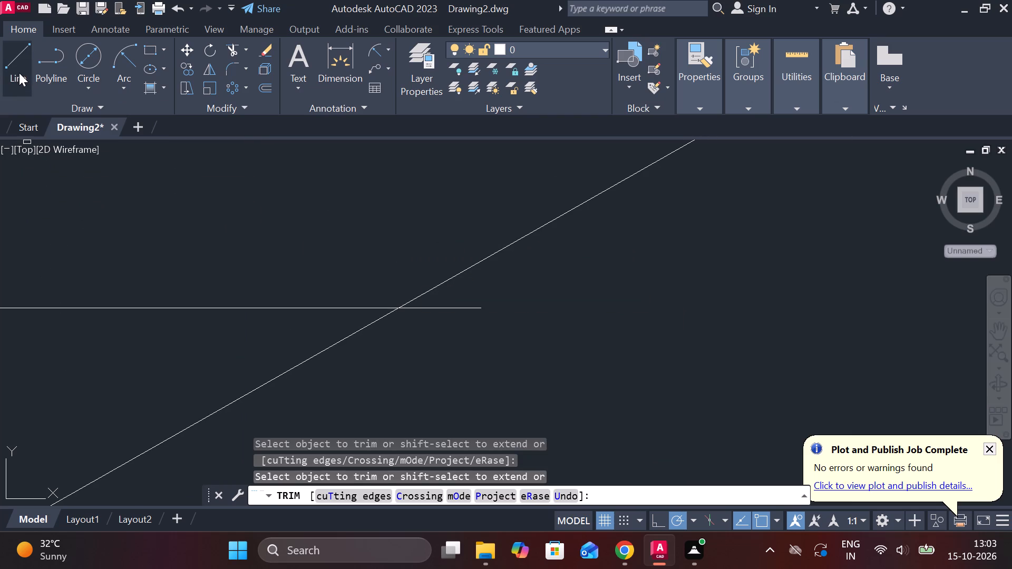
Draw a vertical line about 0.36 long upward from the horizontal centreline's outer end, crossing the long inclined line.
{"action": "left_click", "coordinate": [19, 73]}
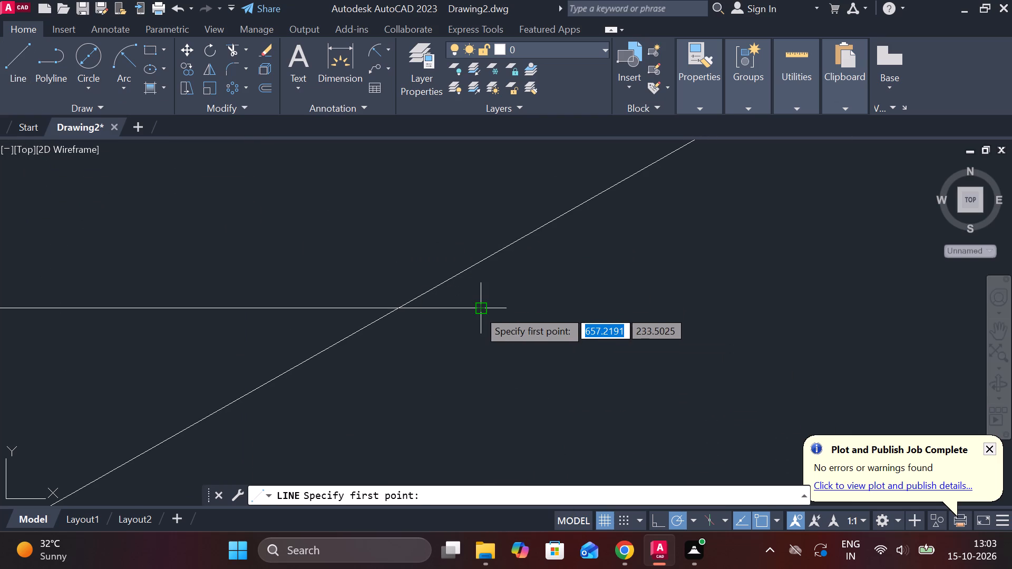
{"action": "left_click", "coordinate": [478, 310]}
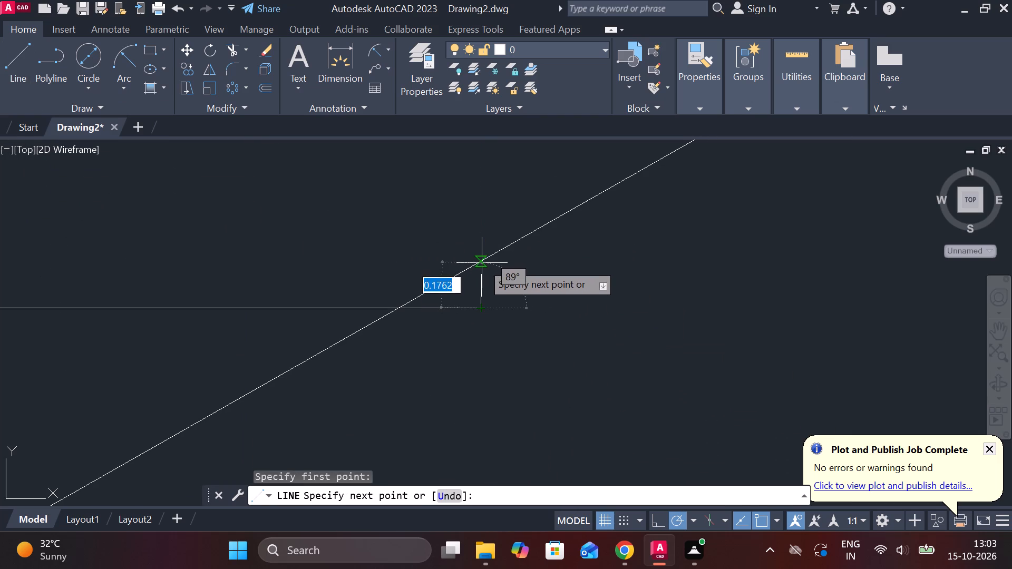
{"action": "left_click", "coordinate": [482, 216]}
{"action": "key", "text": "Escape"}
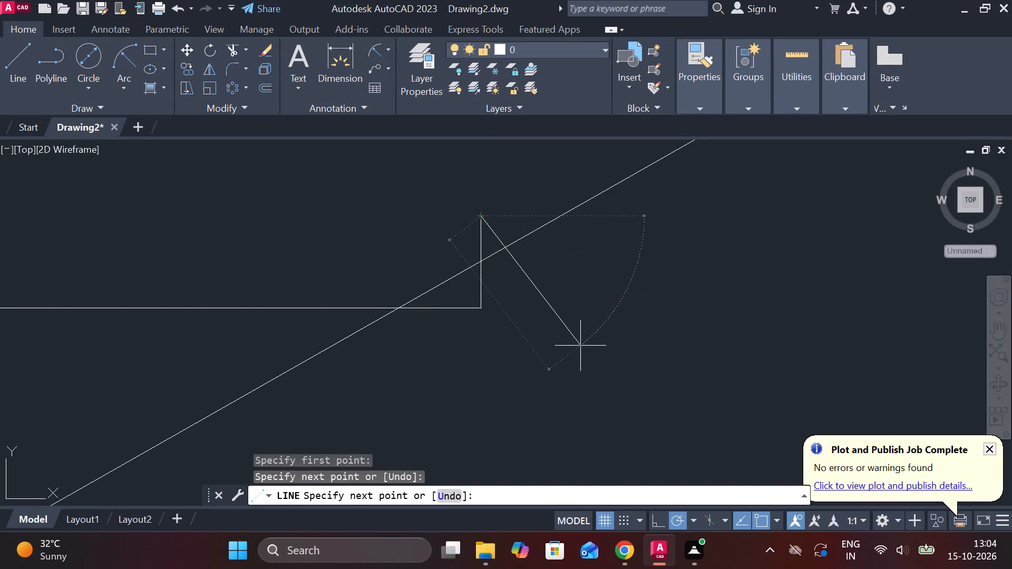
Draw a start-end-radius arc of radius 11.71 from the short vertical line's crossing with the inclined line to the top of the small circle's vertical line.
{"action": "scroll", "coordinate": [459, 319], "scroll_direction": "down", "scroll_amount": 5}
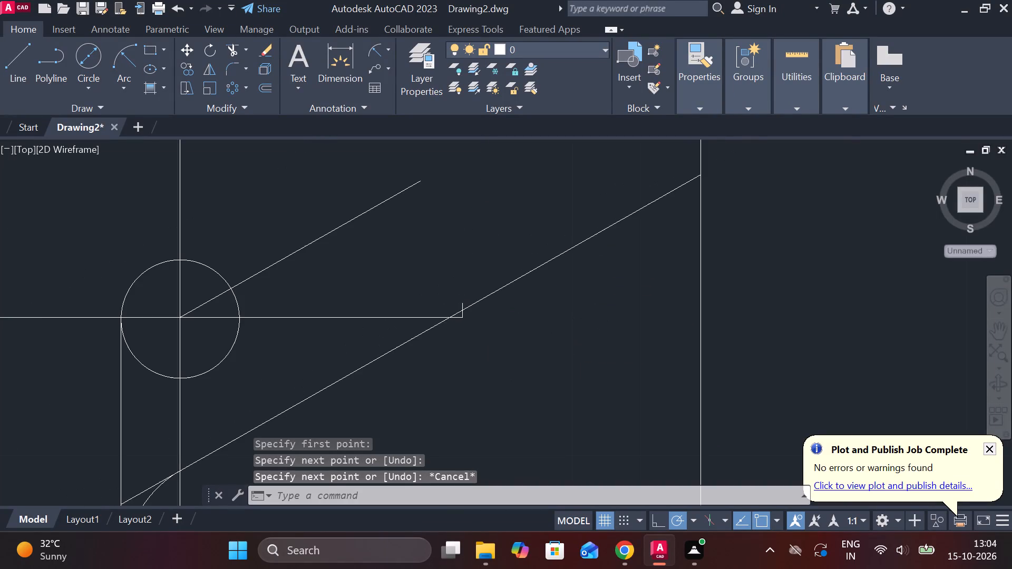
{"action": "scroll", "coordinate": [459, 319], "scroll_direction": "down", "scroll_amount": 1}
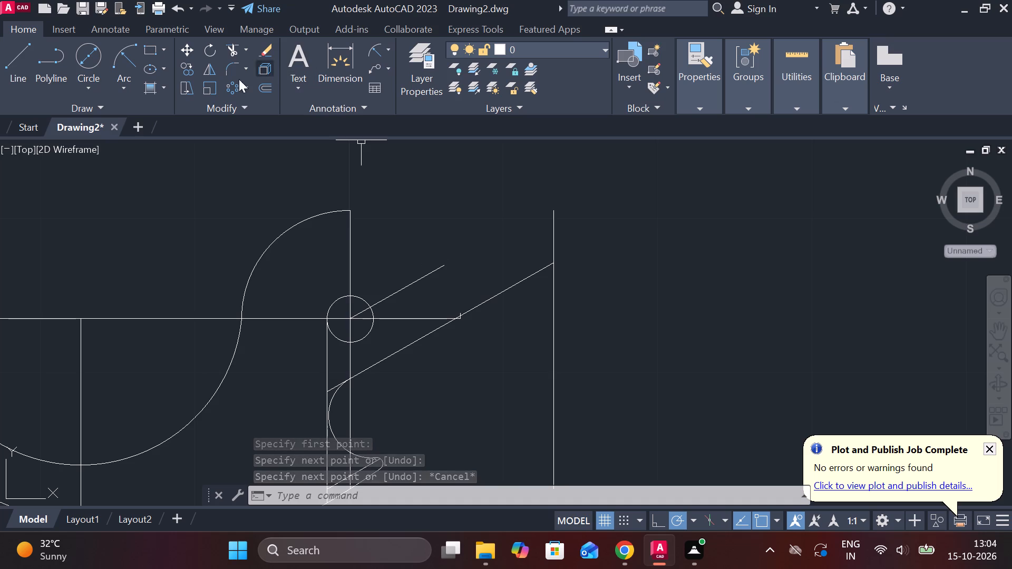
{"action": "left_click", "coordinate": [122, 90]}
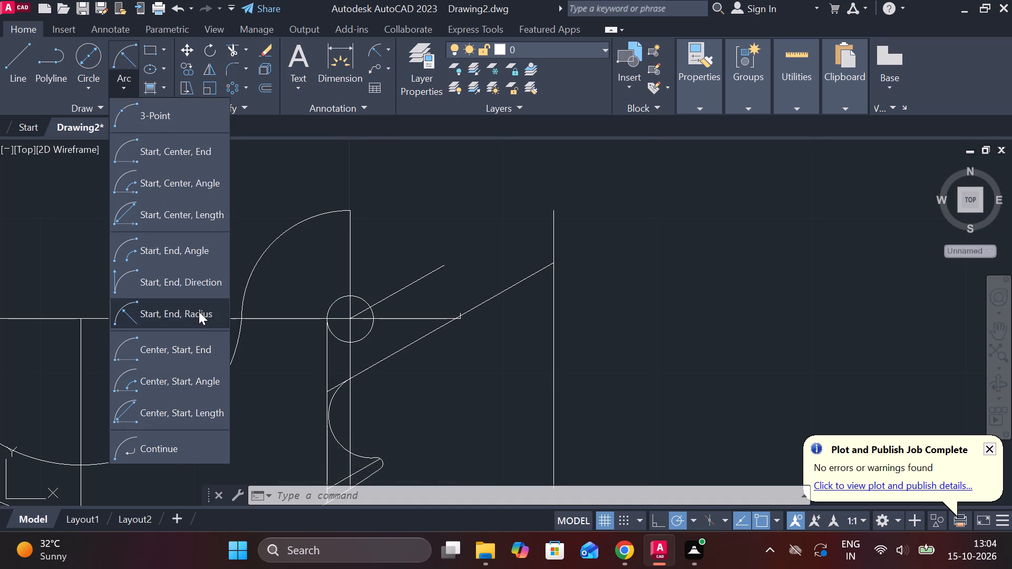
{"action": "left_click", "coordinate": [199, 311]}
{"action": "scroll", "coordinate": [455, 332], "scroll_direction": "up", "scroll_amount": 4}
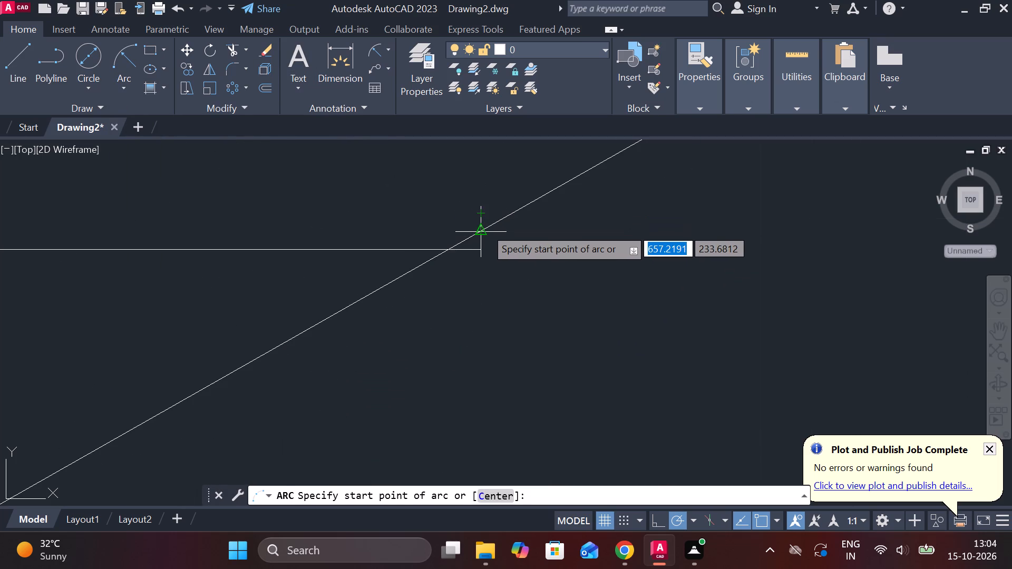
{"action": "scroll", "coordinate": [485, 228], "scroll_direction": "up", "scroll_amount": 4}
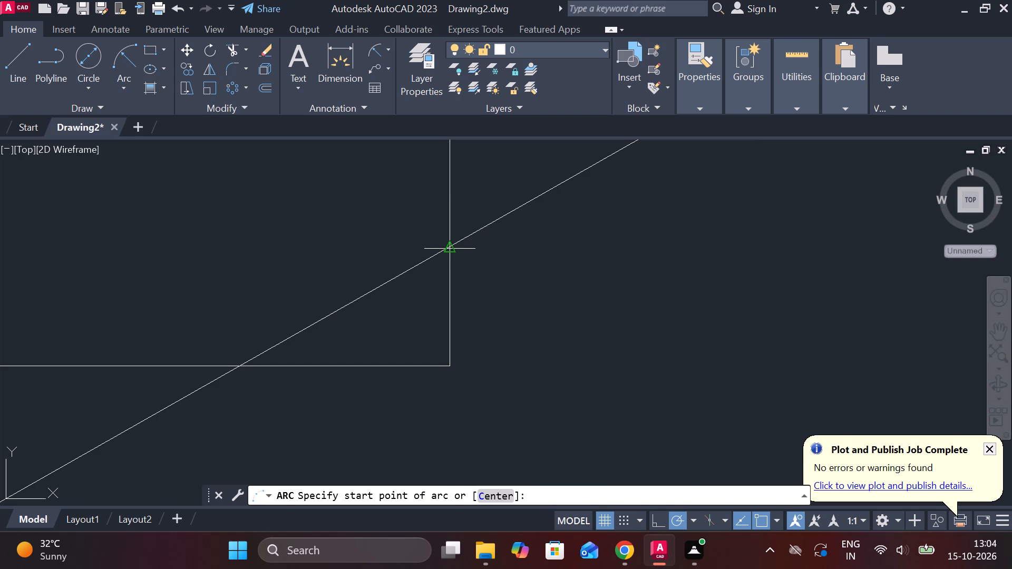
{"action": "scroll", "coordinate": [532, 262], "scroll_direction": "up", "scroll_amount": 2}
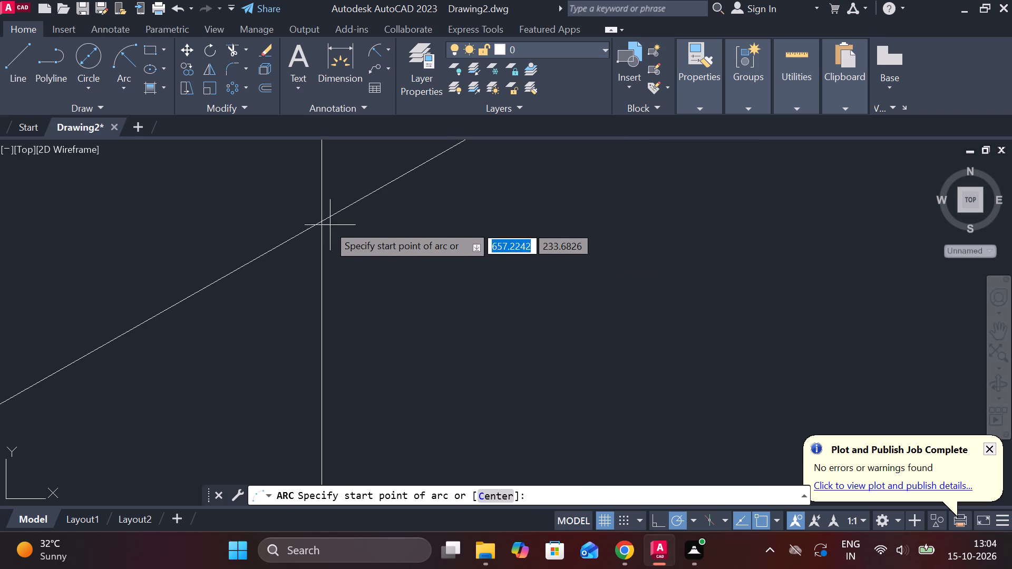
{"action": "left_click", "coordinate": [325, 223]}
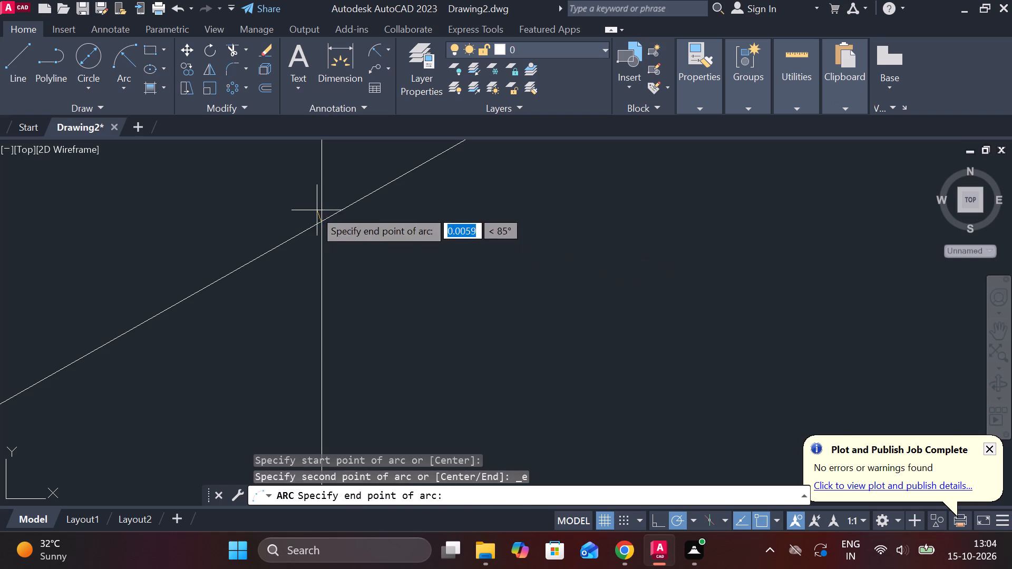
{"action": "scroll", "coordinate": [263, 201], "scroll_direction": "down", "scroll_amount": 5}
{"action": "scroll", "coordinate": [560, 280], "scroll_direction": "down", "scroll_amount": 5}
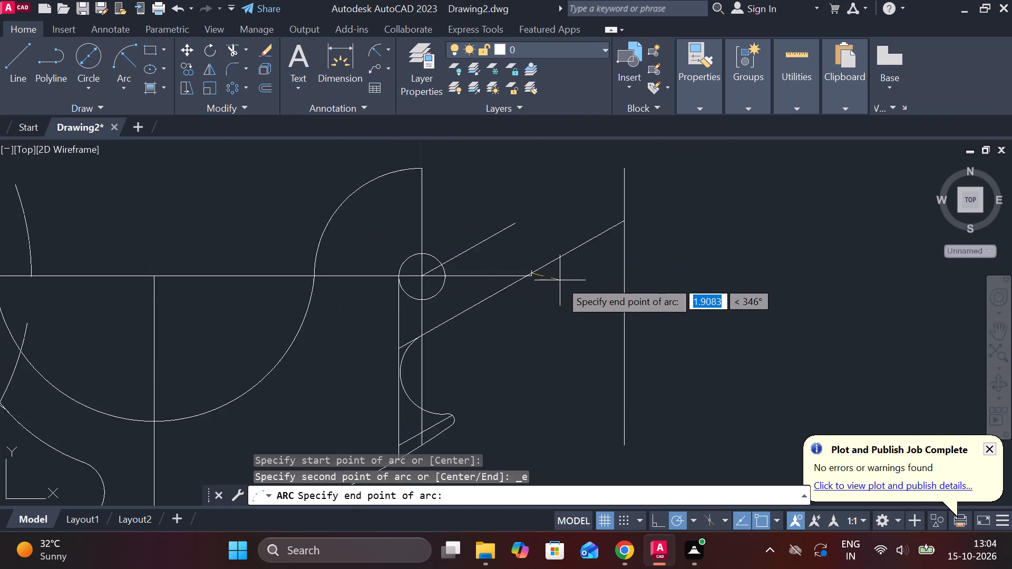
{"action": "scroll", "coordinate": [560, 280], "scroll_direction": "down", "scroll_amount": 2}
{"action": "scroll", "coordinate": [524, 230], "scroll_direction": "up", "scroll_amount": 4}
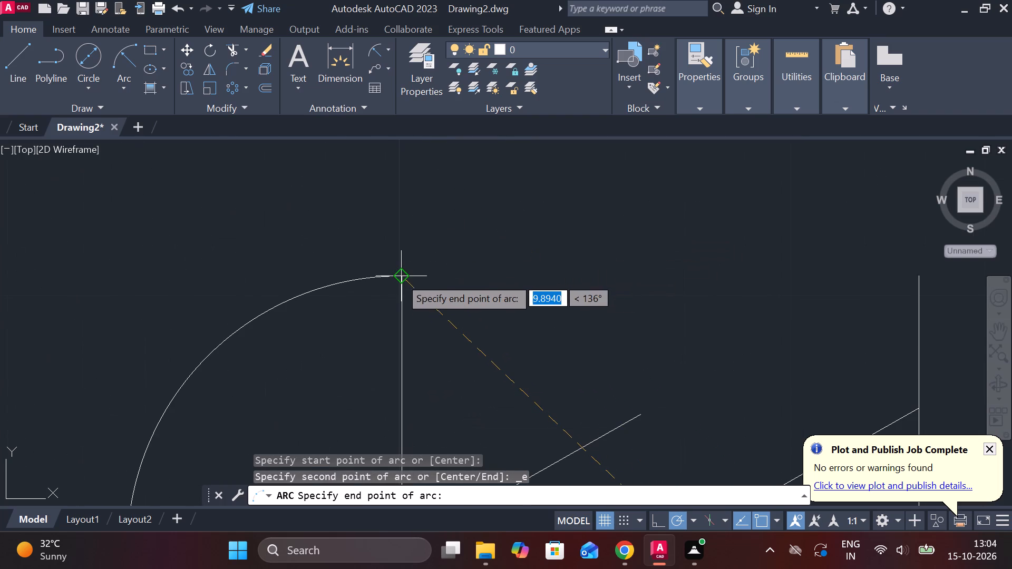
{"action": "left_click", "coordinate": [400, 276]}
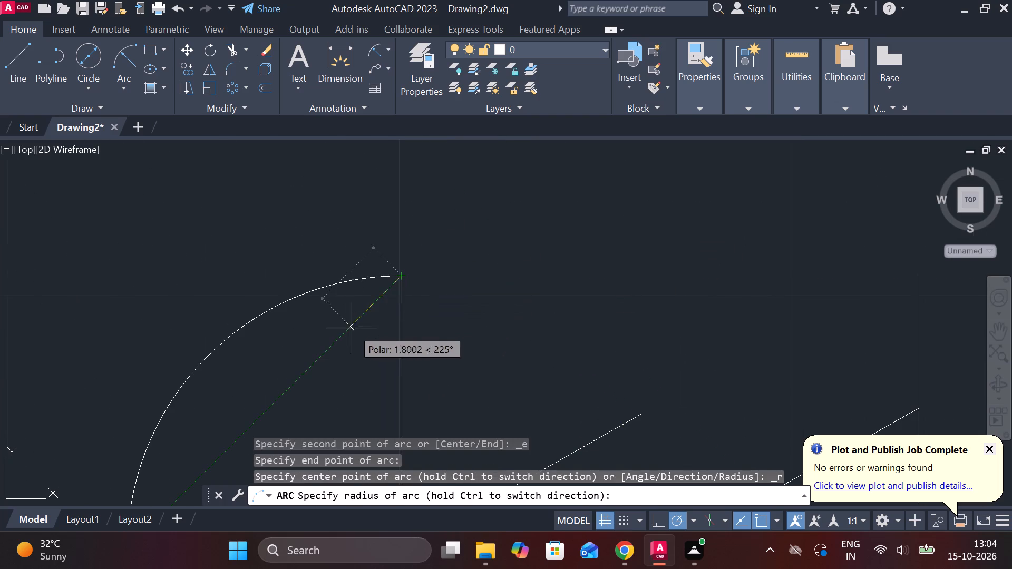
{"action": "scroll", "coordinate": [523, 319], "scroll_direction": "down", "scroll_amount": 4}
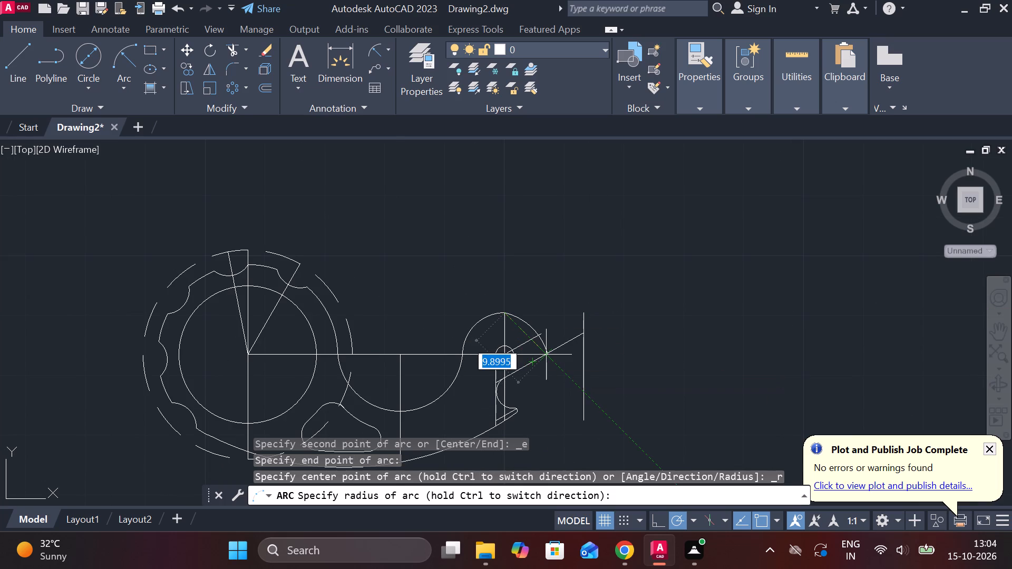
{"action": "type", "text": "11"}
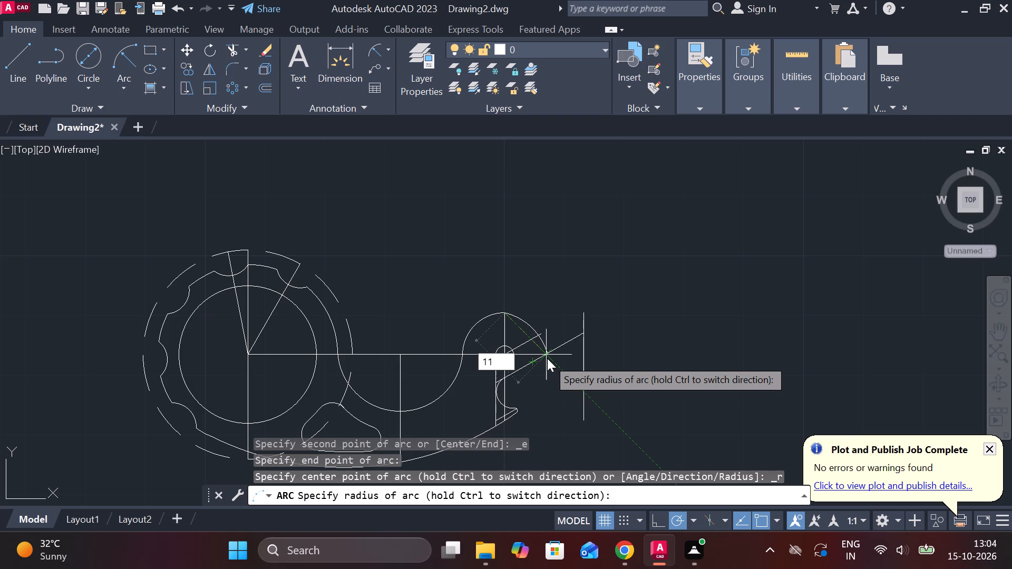
{"action": "type", "text": ".7"}
{"action": "key", "text": "1"}
{"action": "key", "text": "Return"}
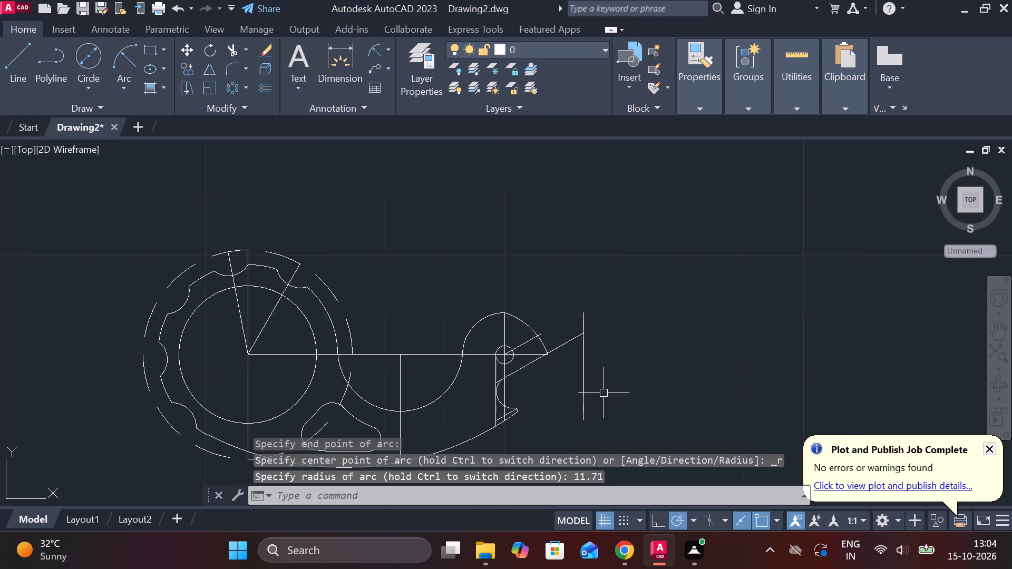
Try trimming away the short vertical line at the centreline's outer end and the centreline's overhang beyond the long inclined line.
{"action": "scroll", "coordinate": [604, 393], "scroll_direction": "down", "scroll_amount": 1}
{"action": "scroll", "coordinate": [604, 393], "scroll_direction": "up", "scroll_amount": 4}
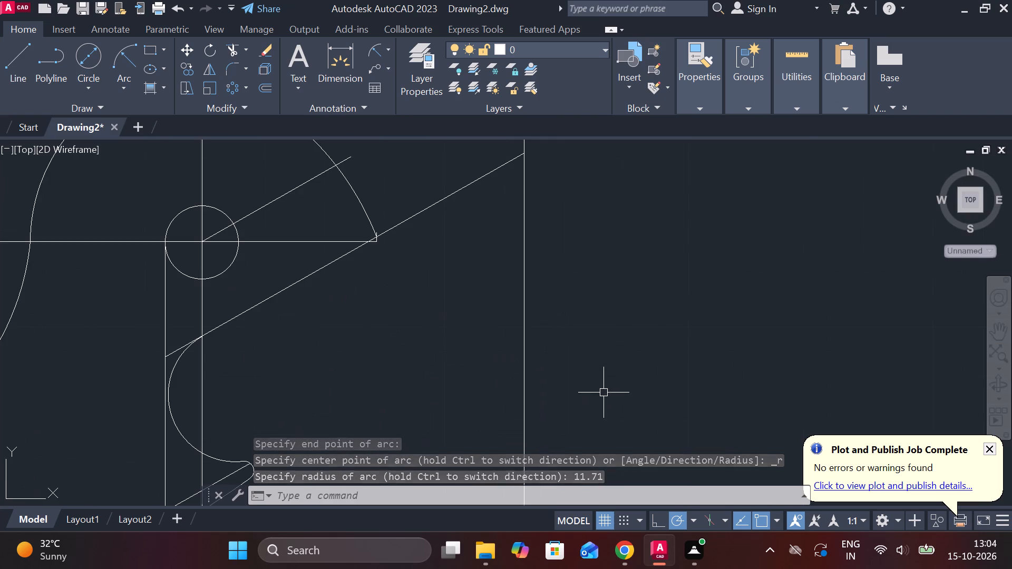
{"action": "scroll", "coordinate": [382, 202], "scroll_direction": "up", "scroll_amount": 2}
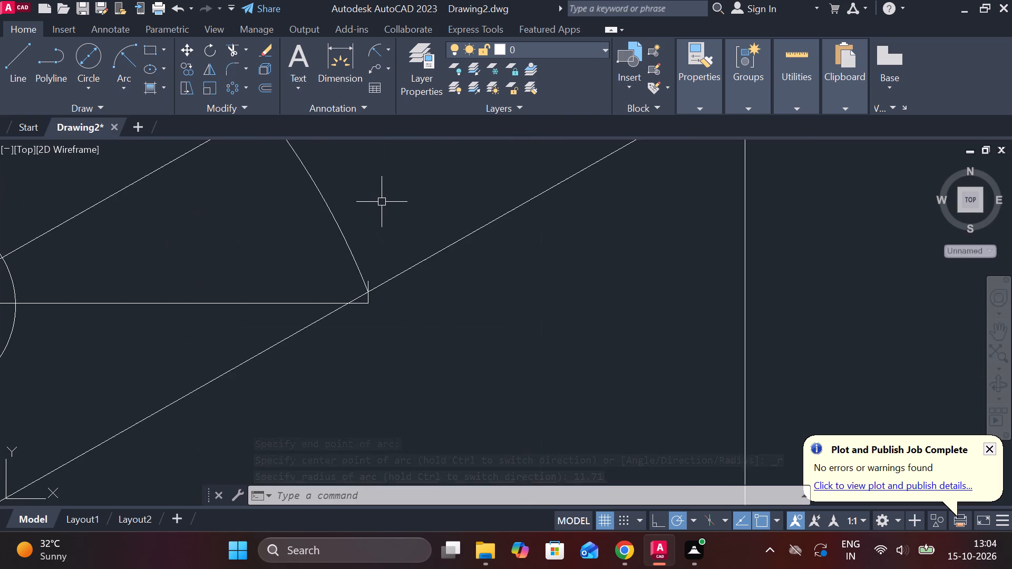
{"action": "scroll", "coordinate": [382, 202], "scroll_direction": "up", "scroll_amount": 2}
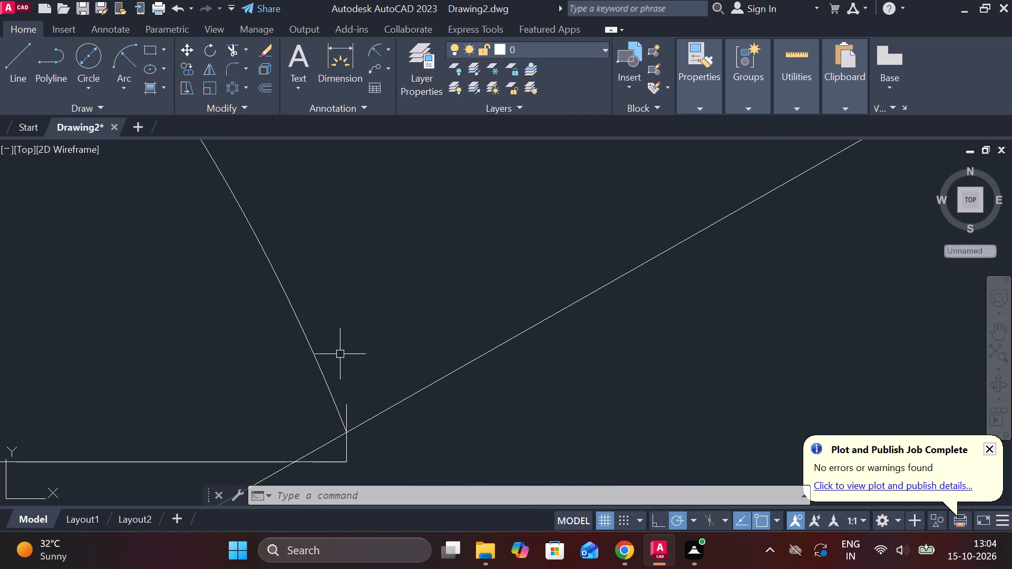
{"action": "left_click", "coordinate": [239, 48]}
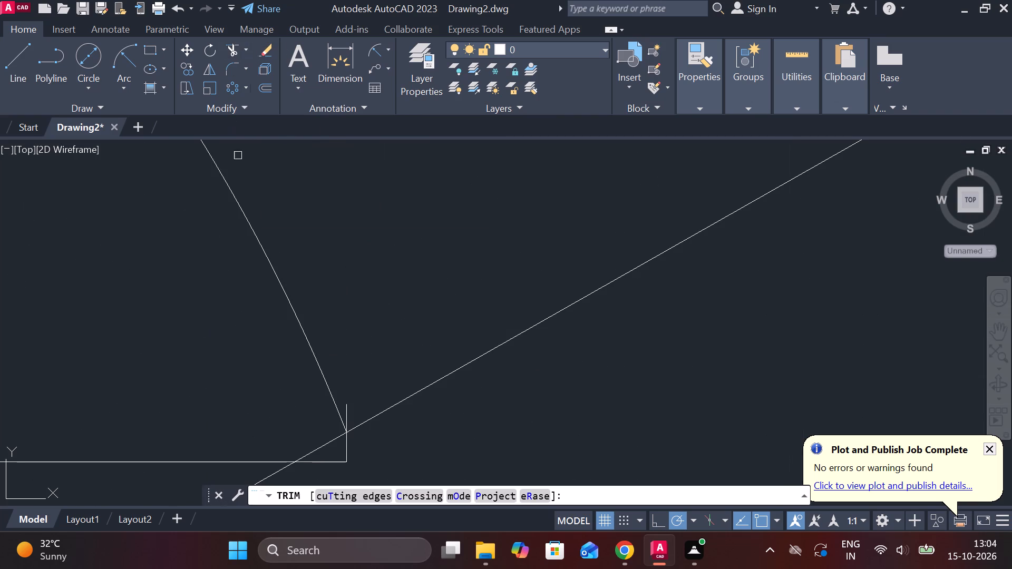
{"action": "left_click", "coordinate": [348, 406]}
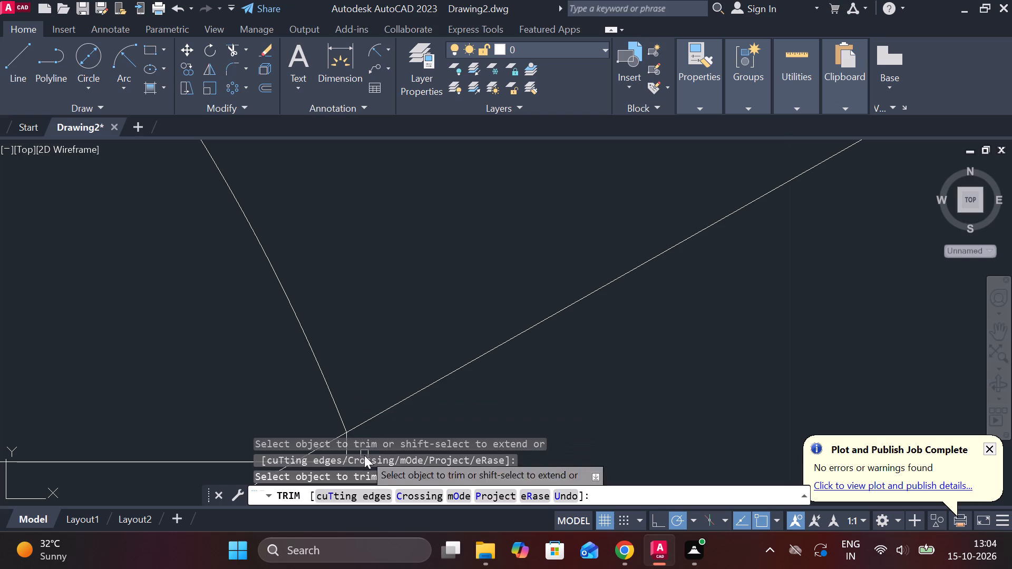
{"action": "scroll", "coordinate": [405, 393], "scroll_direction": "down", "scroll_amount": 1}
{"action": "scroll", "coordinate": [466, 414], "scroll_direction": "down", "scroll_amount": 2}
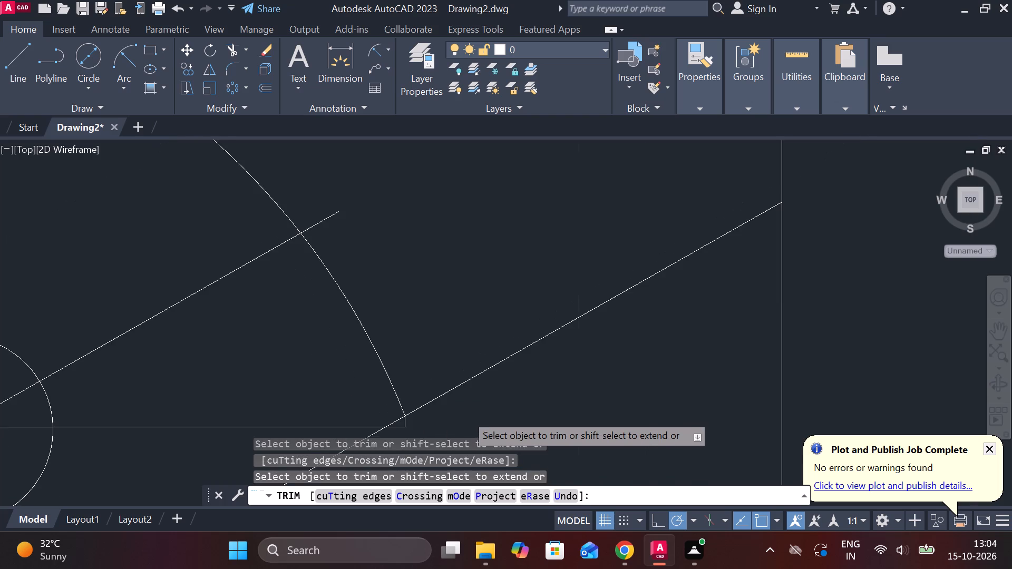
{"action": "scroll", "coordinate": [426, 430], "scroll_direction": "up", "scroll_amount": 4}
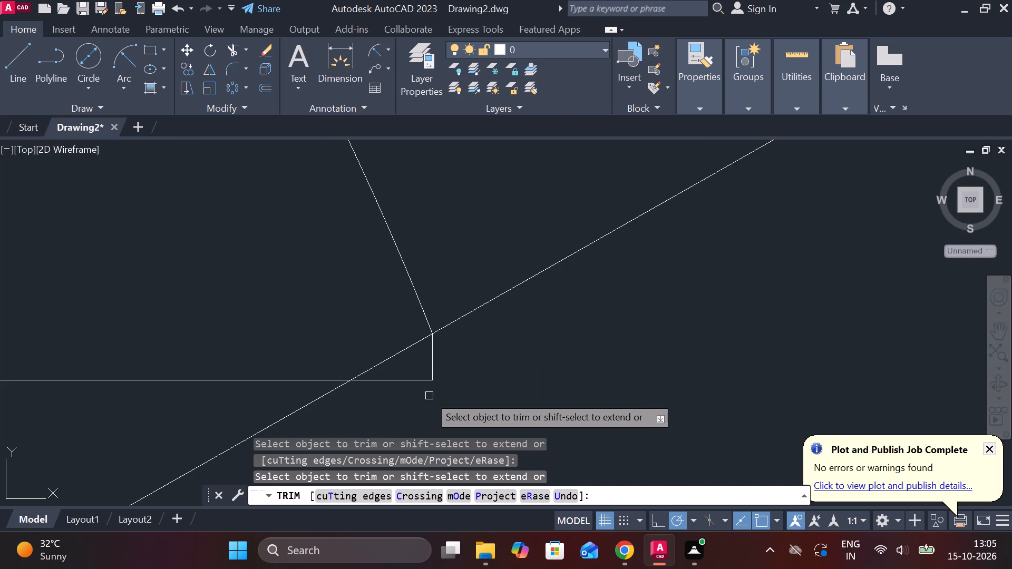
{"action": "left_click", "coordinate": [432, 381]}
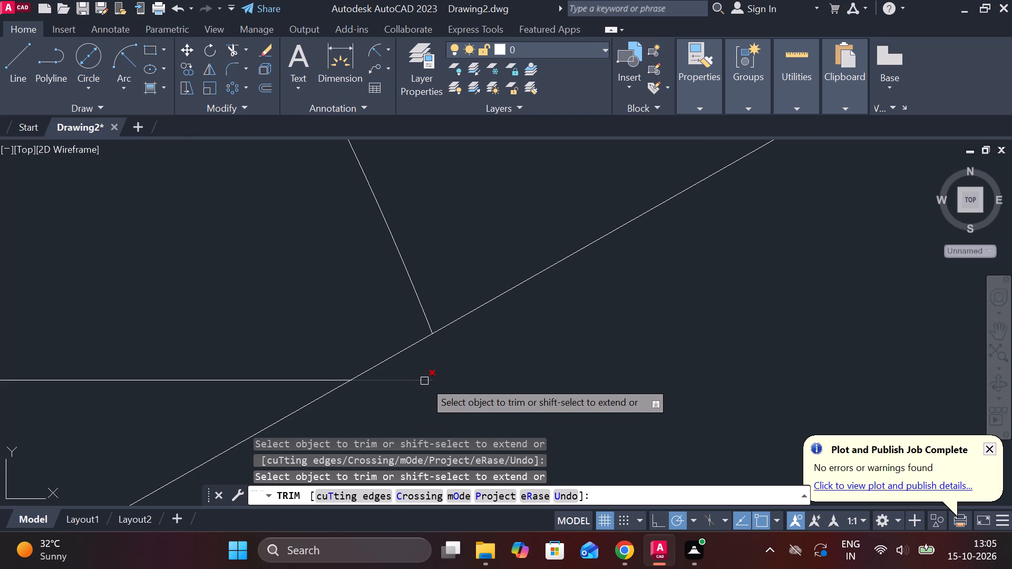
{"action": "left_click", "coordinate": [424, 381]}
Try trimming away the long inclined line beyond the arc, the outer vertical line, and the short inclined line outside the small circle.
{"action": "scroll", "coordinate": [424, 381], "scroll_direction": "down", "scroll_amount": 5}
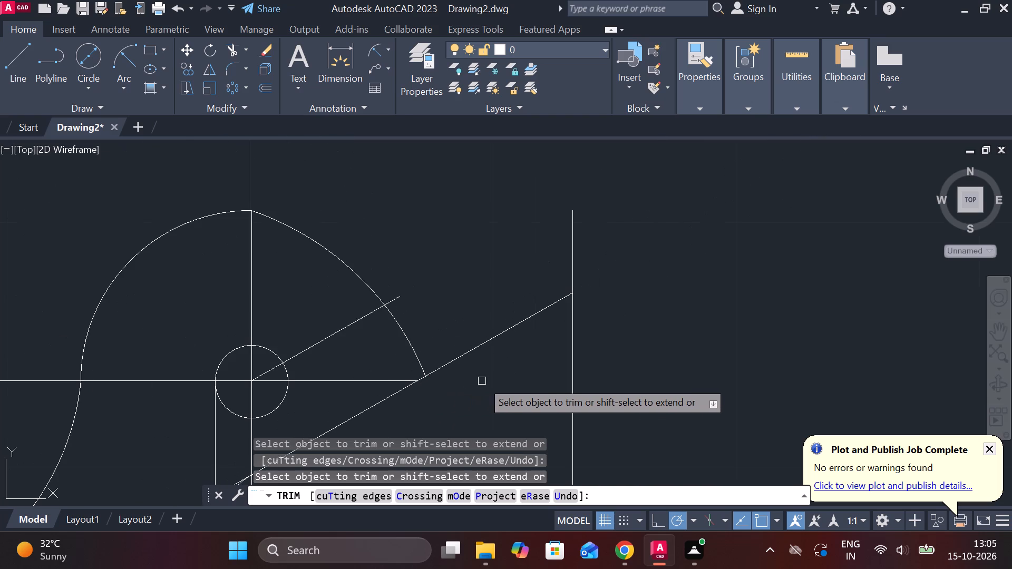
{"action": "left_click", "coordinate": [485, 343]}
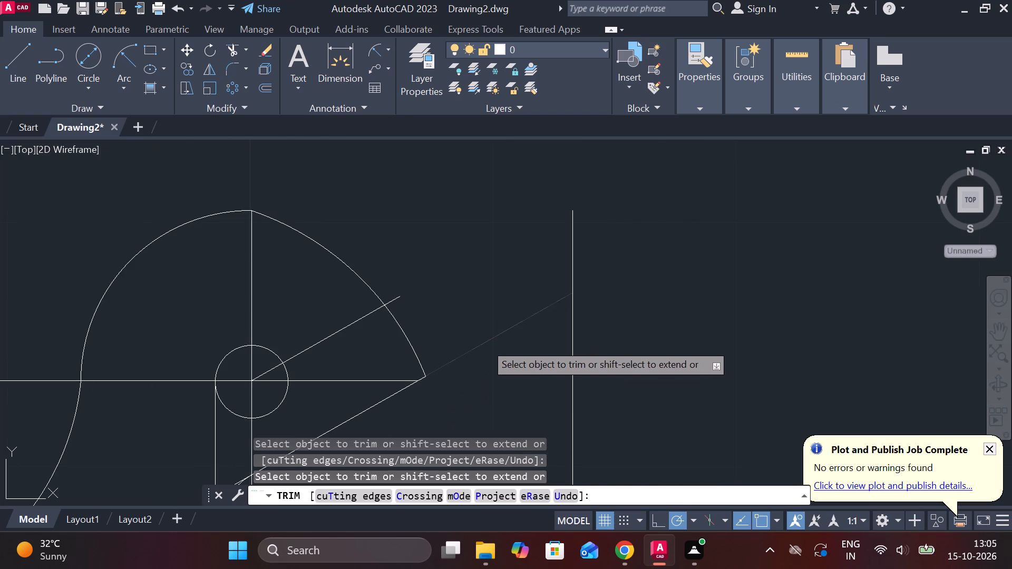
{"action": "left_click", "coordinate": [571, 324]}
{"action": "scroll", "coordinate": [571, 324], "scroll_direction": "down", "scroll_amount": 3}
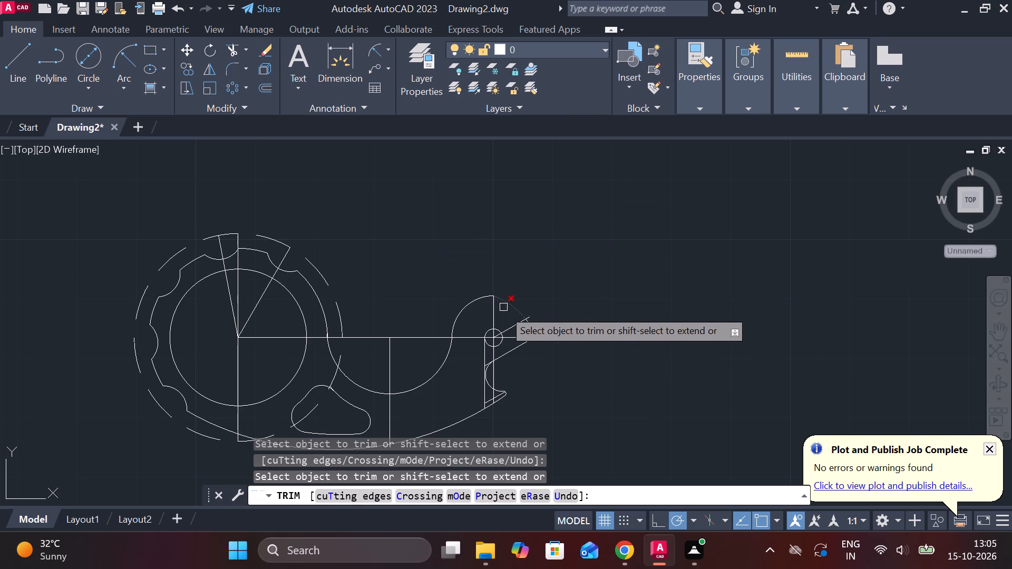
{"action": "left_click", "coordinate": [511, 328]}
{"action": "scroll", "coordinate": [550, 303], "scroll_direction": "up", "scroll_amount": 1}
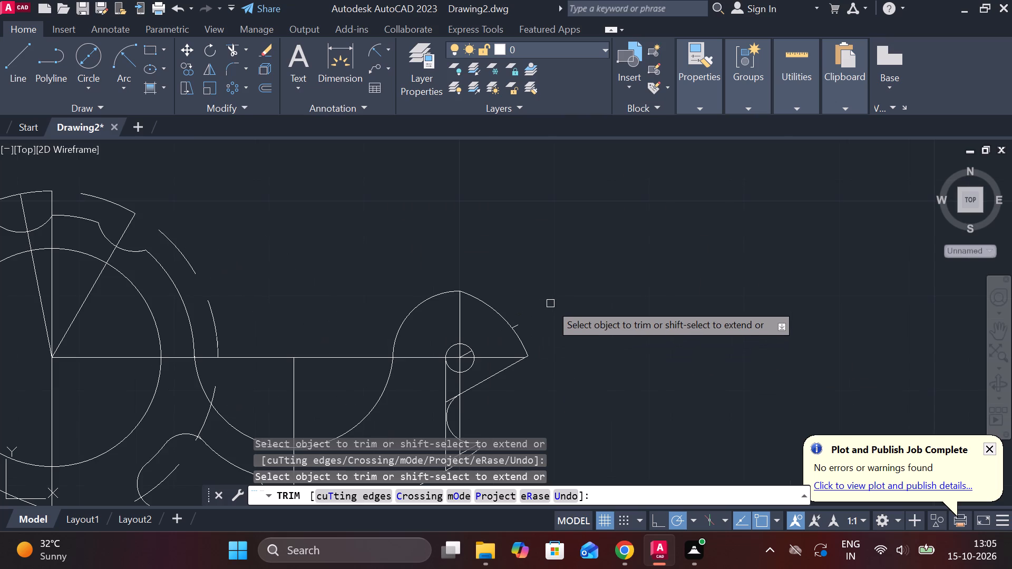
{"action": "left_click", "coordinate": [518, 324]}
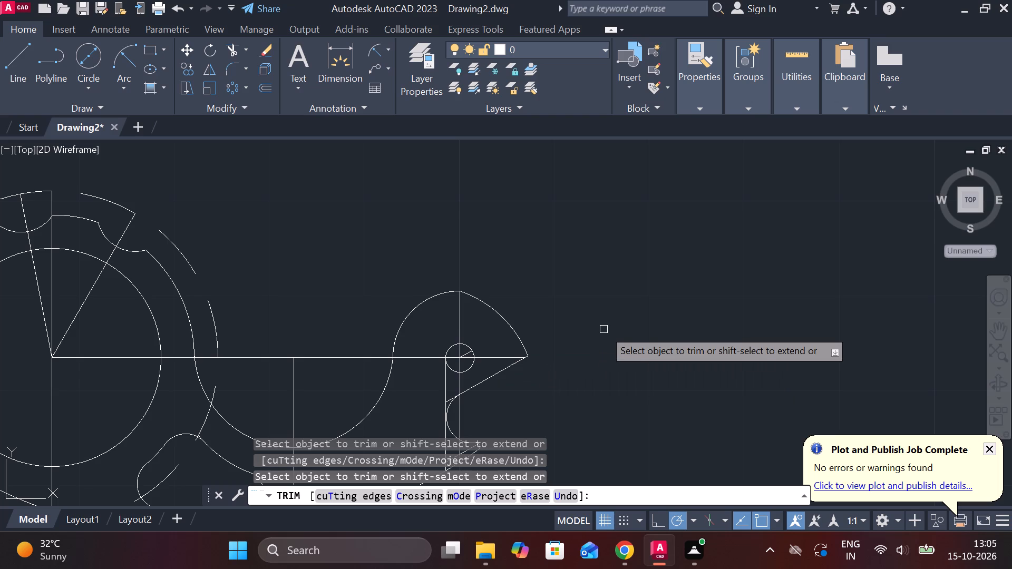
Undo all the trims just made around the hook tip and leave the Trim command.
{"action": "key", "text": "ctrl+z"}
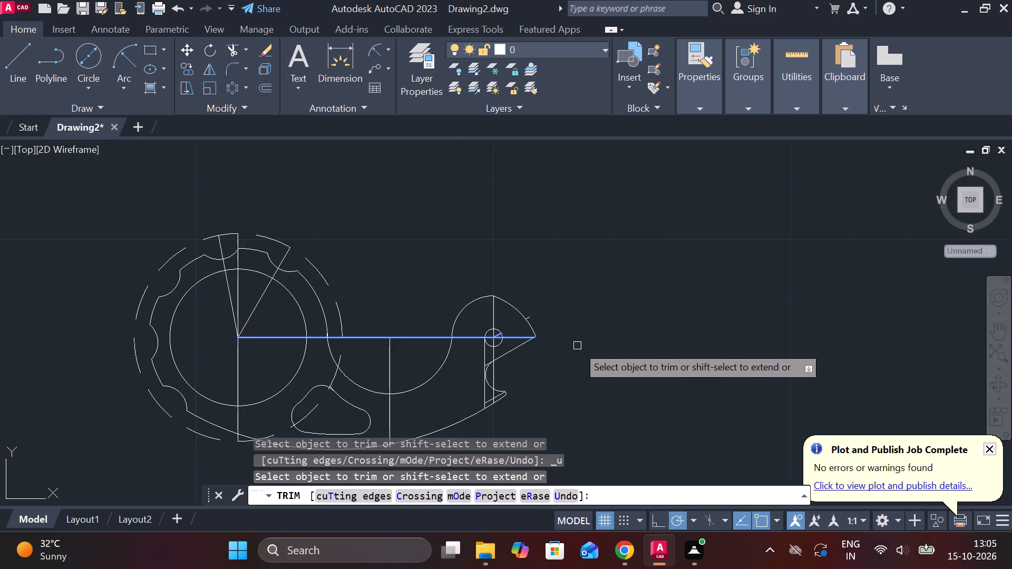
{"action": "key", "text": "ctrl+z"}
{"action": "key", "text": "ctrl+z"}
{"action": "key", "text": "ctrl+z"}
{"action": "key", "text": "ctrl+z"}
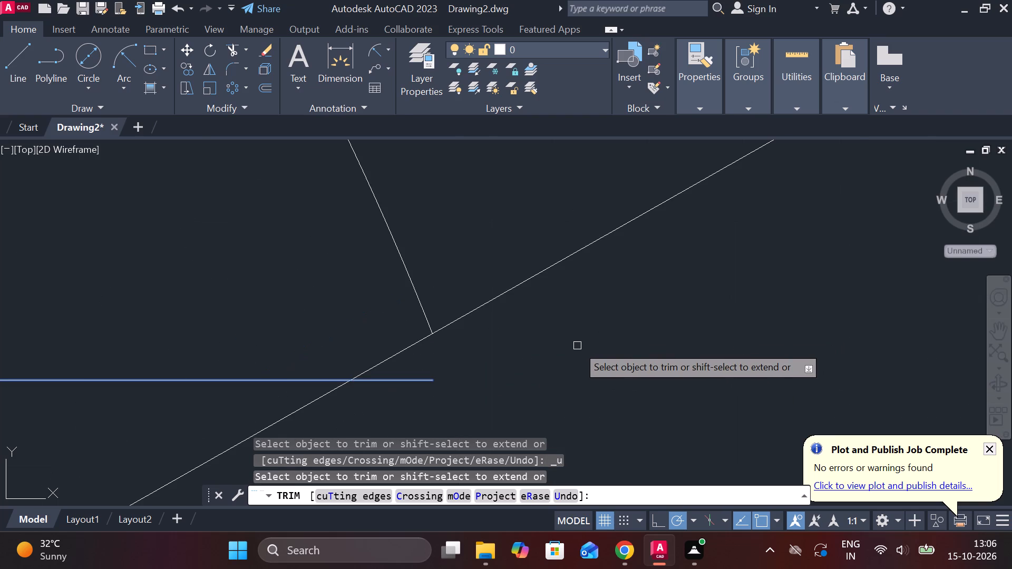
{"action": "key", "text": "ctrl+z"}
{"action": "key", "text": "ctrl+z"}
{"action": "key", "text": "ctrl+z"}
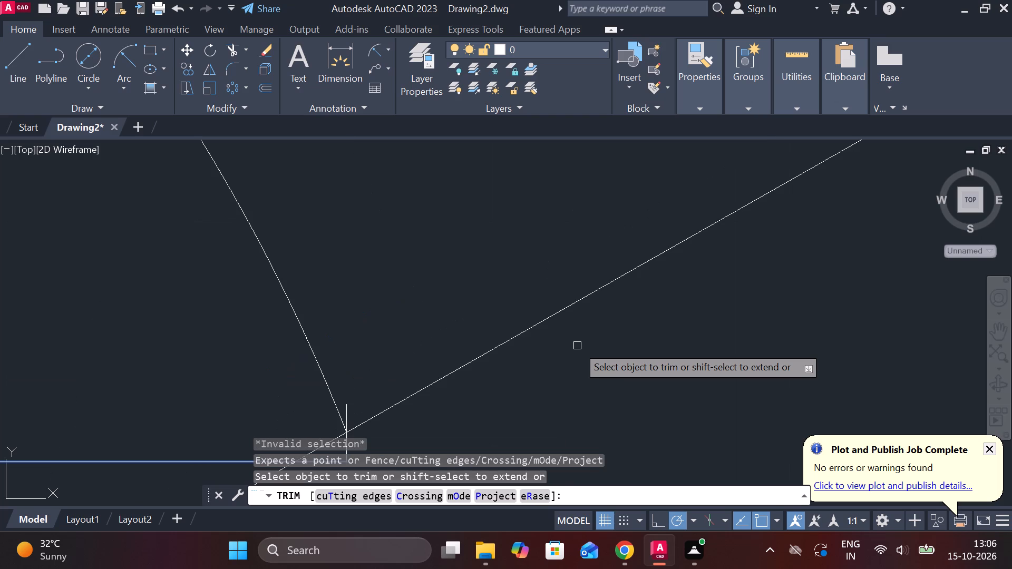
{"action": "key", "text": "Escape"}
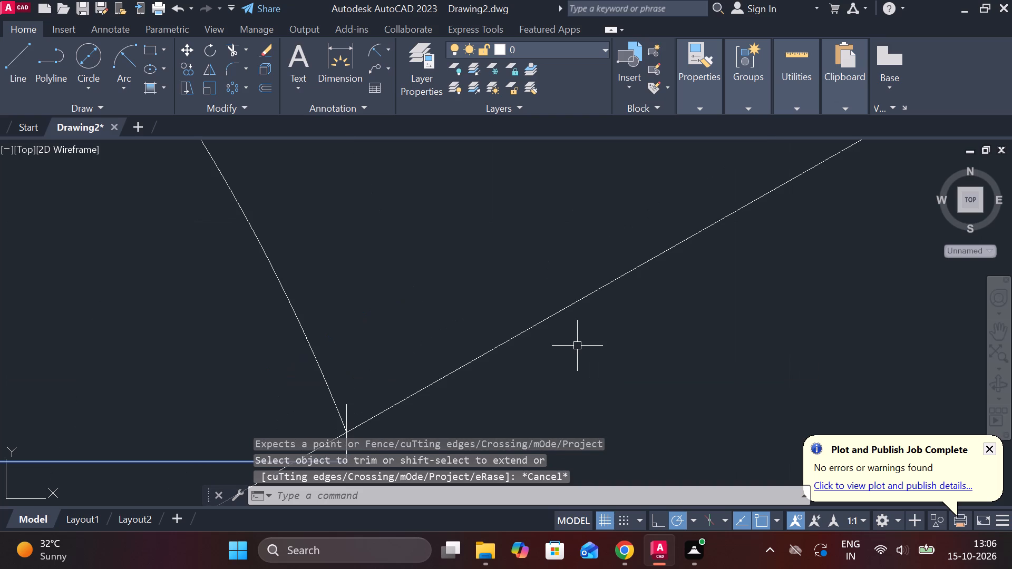
Erase the upper arc between the top of the small circle's vertical line and the long inclined line, and clear the selection.
{"action": "scroll", "coordinate": [543, 365], "scroll_direction": "down", "scroll_amount": 6}
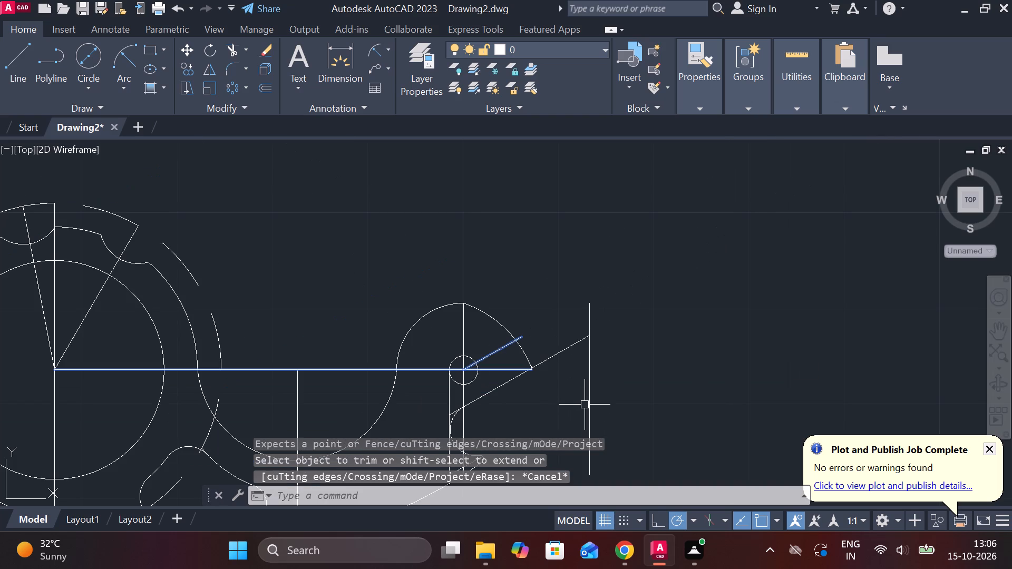
{"action": "left_click", "coordinate": [486, 317]}
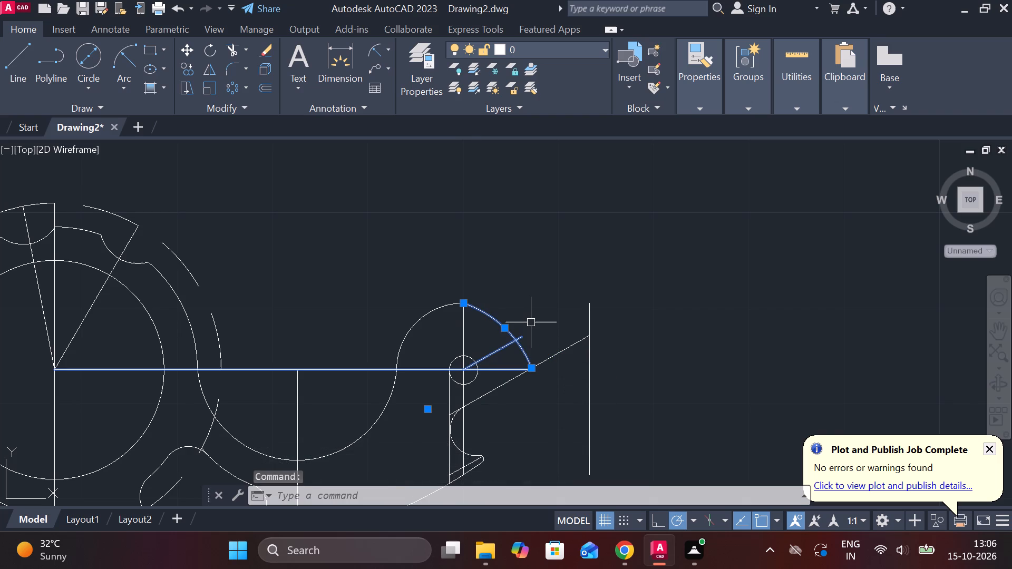
{"action": "key", "text": "Delete"}
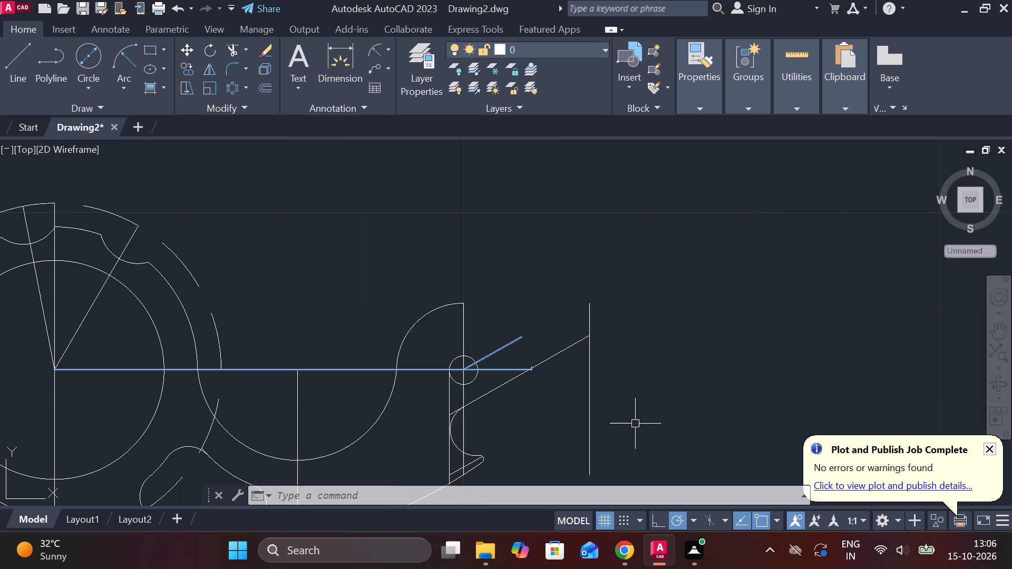
{"action": "scroll", "coordinate": [514, 359], "scroll_direction": "up", "scroll_amount": 2}
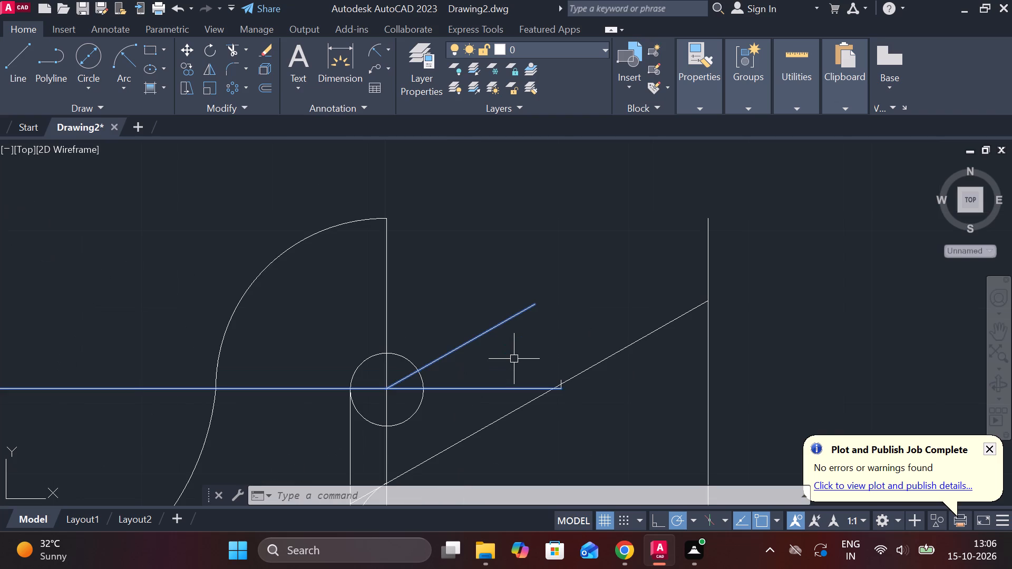
{"action": "scroll", "coordinate": [514, 359], "scroll_direction": "down", "scroll_amount": 1}
{"action": "key", "text": "ctrl+a"}
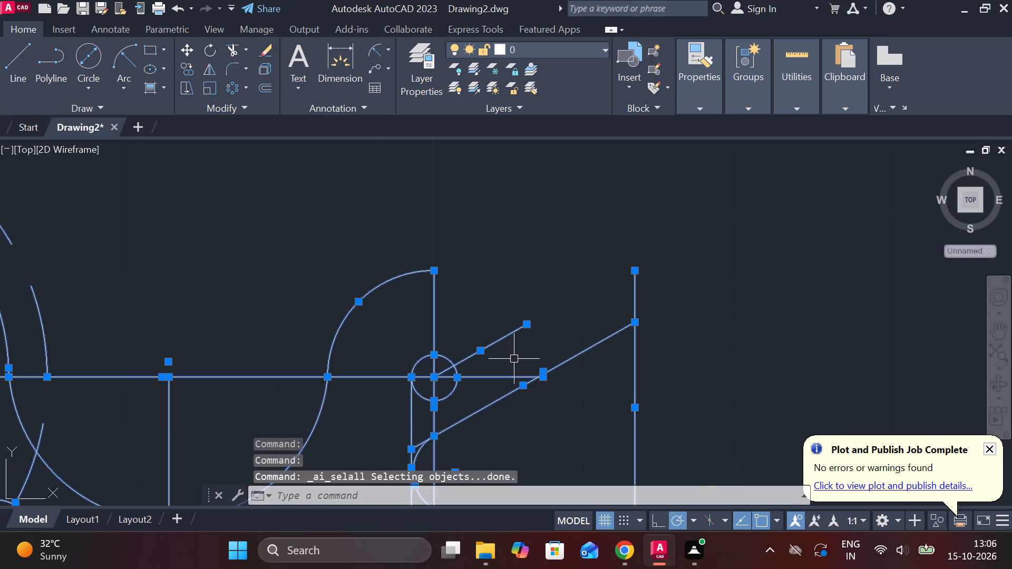
{"action": "key", "text": "Escape"}
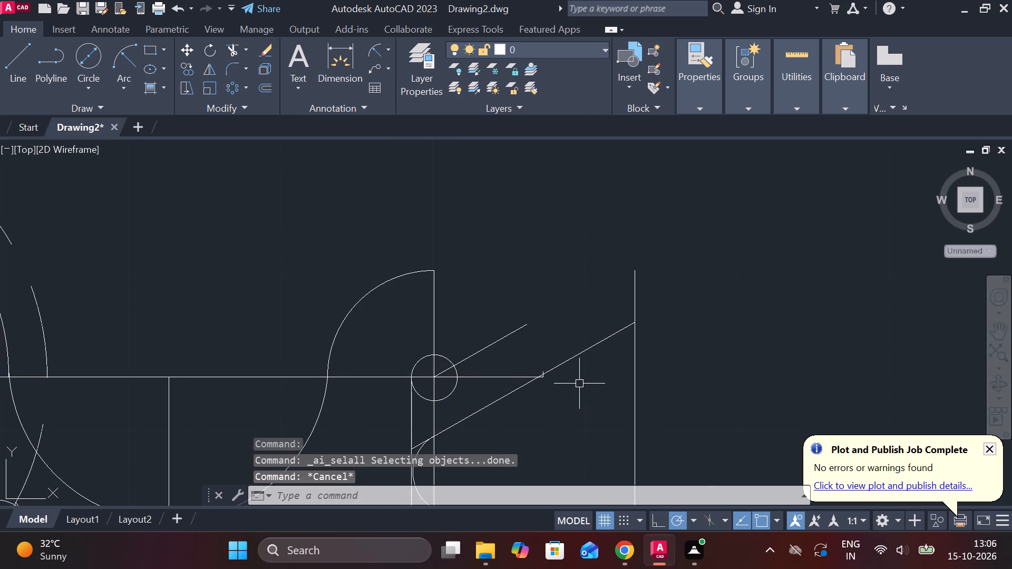
Trim away the short vertical line at the horizontal centreline's outer end, both above and below the long inclined line.
{"action": "scroll", "coordinate": [579, 384], "scroll_direction": "up", "scroll_amount": 3}
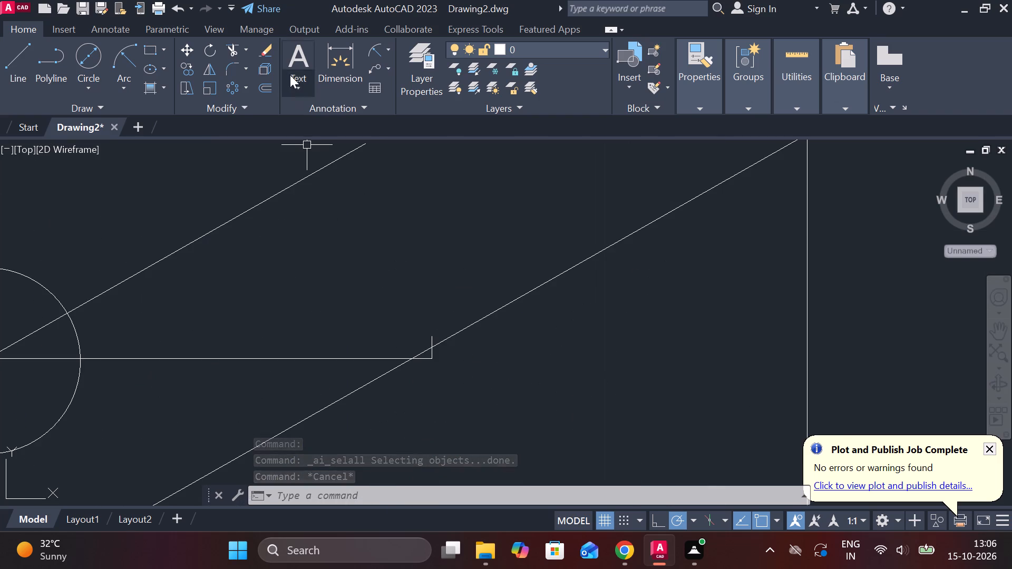
{"action": "left_click", "coordinate": [230, 48]}
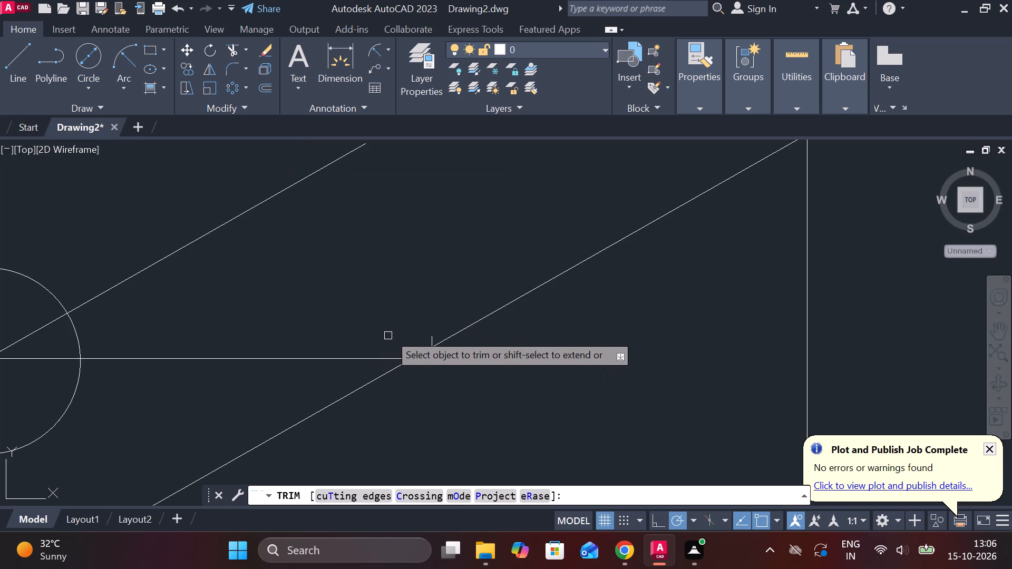
{"action": "double_click", "coordinate": [431, 338]}
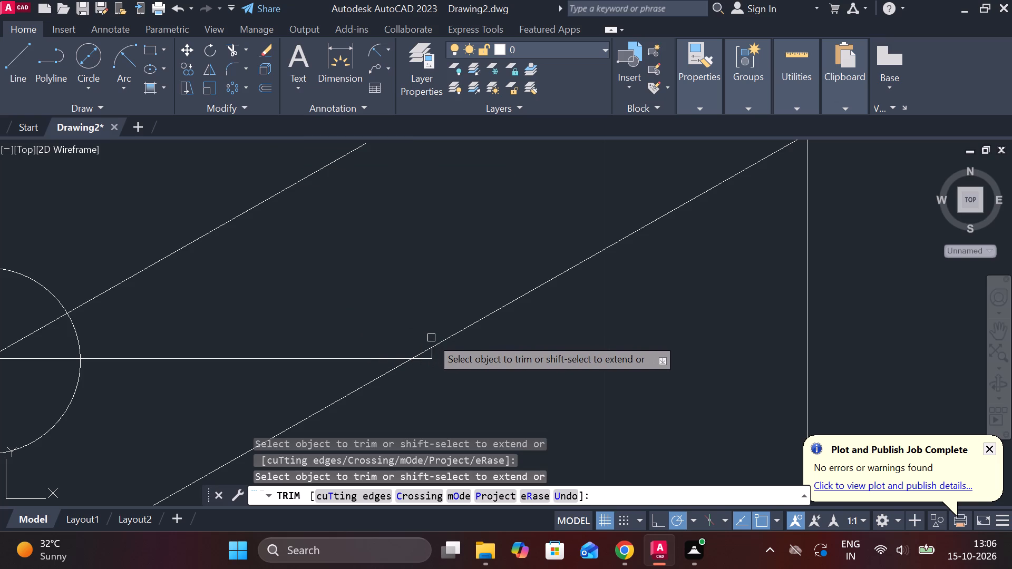
{"action": "scroll", "coordinate": [458, 342], "scroll_direction": "up", "scroll_amount": 2}
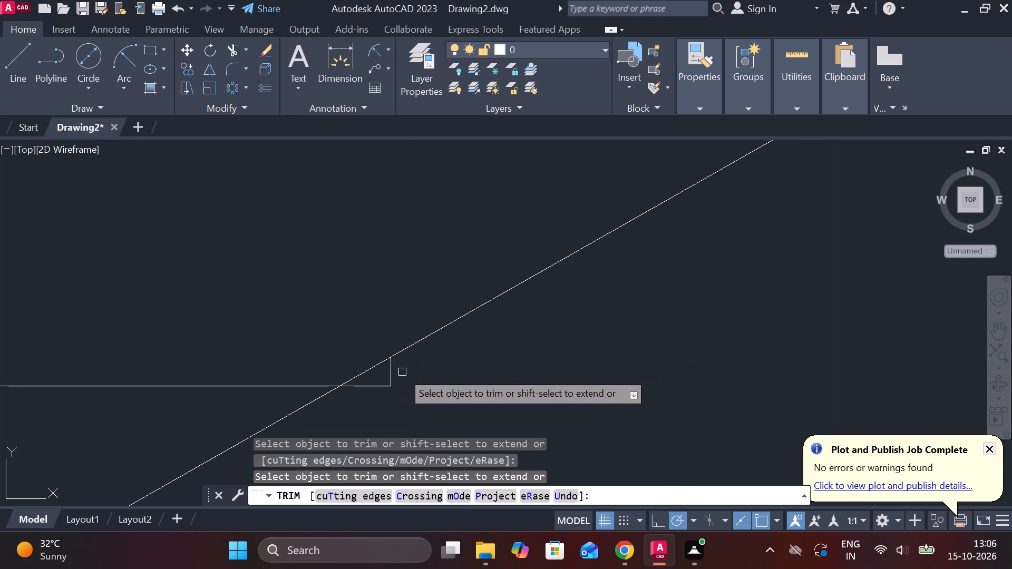
{"action": "left_click", "coordinate": [393, 372]}
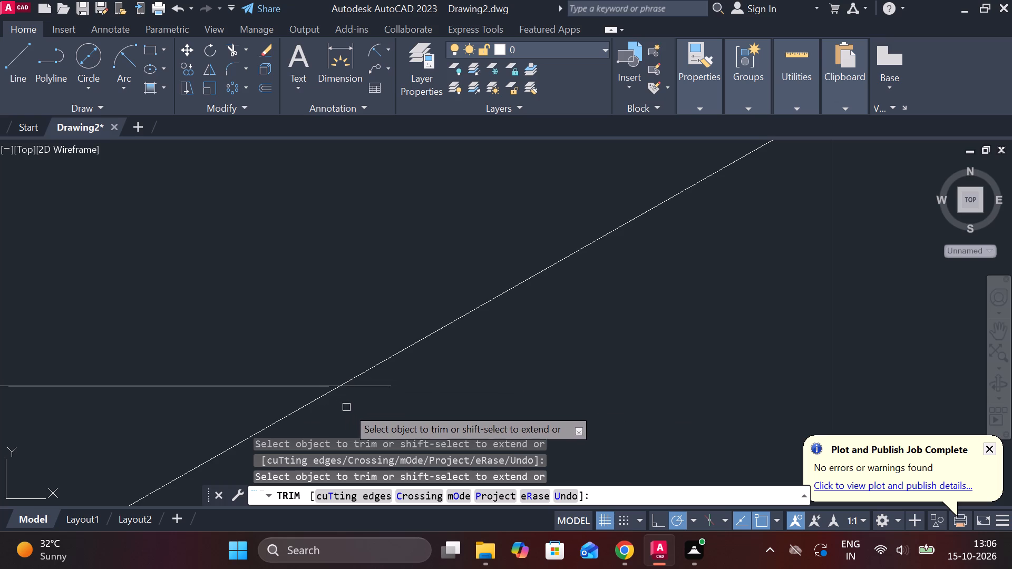
{"action": "key", "text": "Escape"}
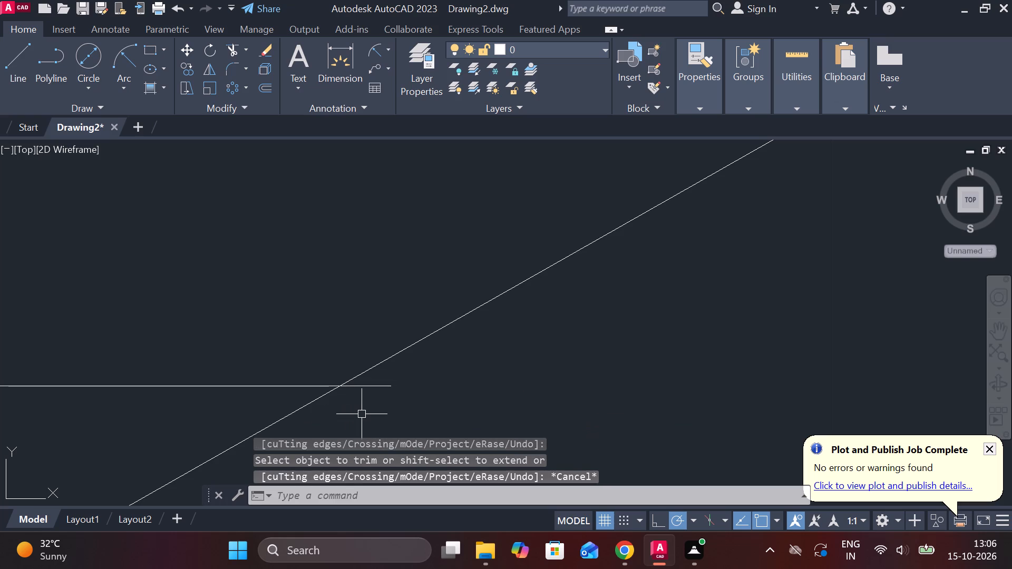
Extend the horizontal centreline from its outer end to the outer vertical line.
{"action": "type", "text": "EX"}
{"action": "key", "text": "Return"}
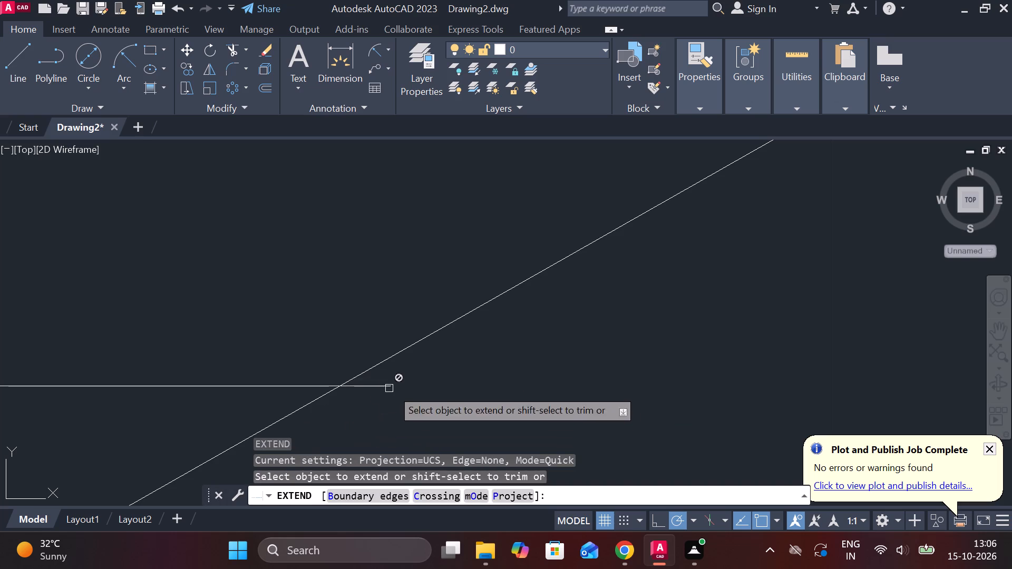
{"action": "scroll", "coordinate": [419, 415], "scroll_direction": "down", "scroll_amount": 3}
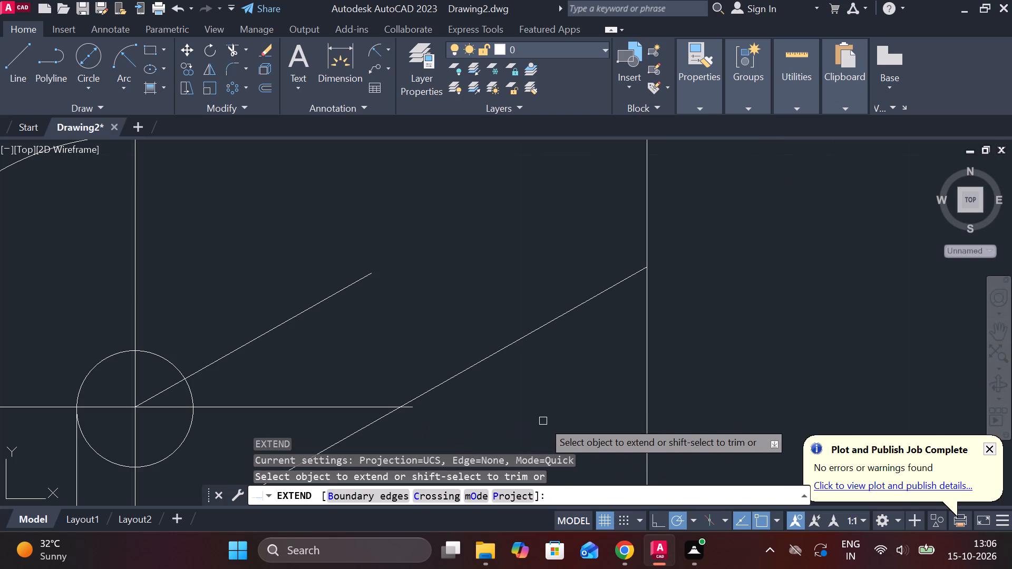
{"action": "scroll", "coordinate": [544, 421], "scroll_direction": "down", "scroll_amount": 1}
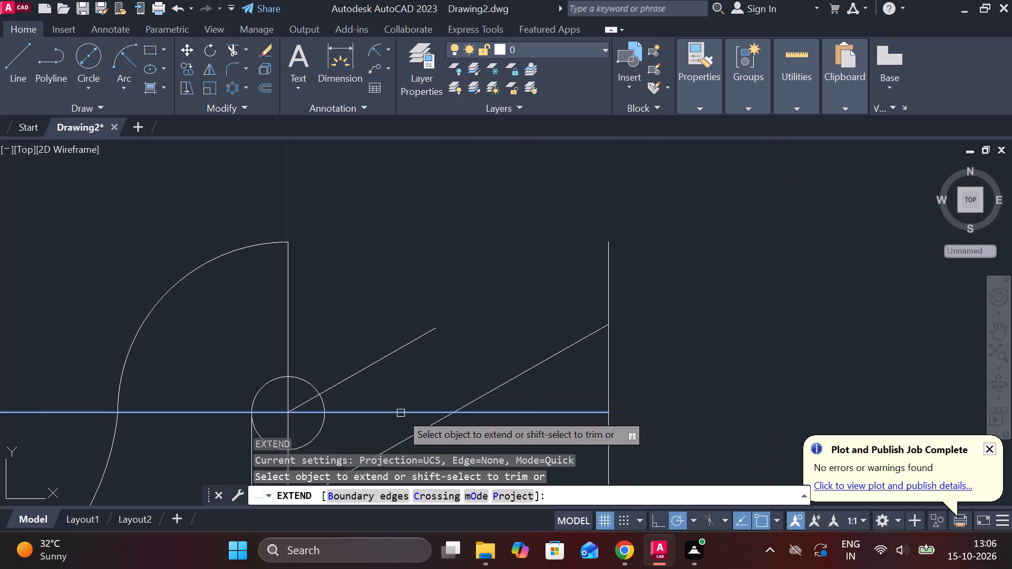
{"action": "left_click", "coordinate": [401, 413]}
{"action": "scroll", "coordinate": [563, 427], "scroll_direction": "down", "scroll_amount": 1}
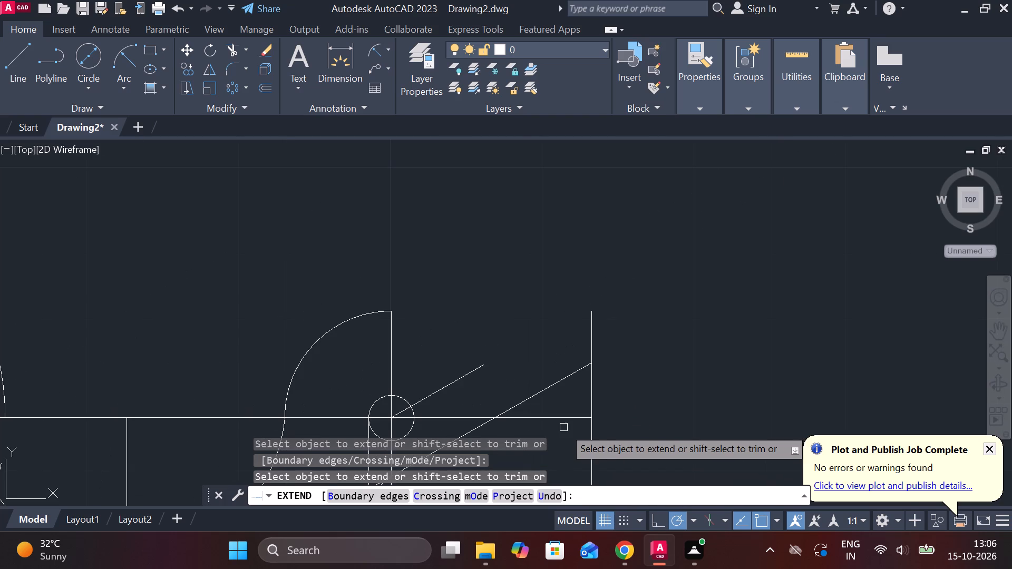
{"action": "scroll", "coordinate": [622, 368], "scroll_direction": "down", "scroll_amount": 1}
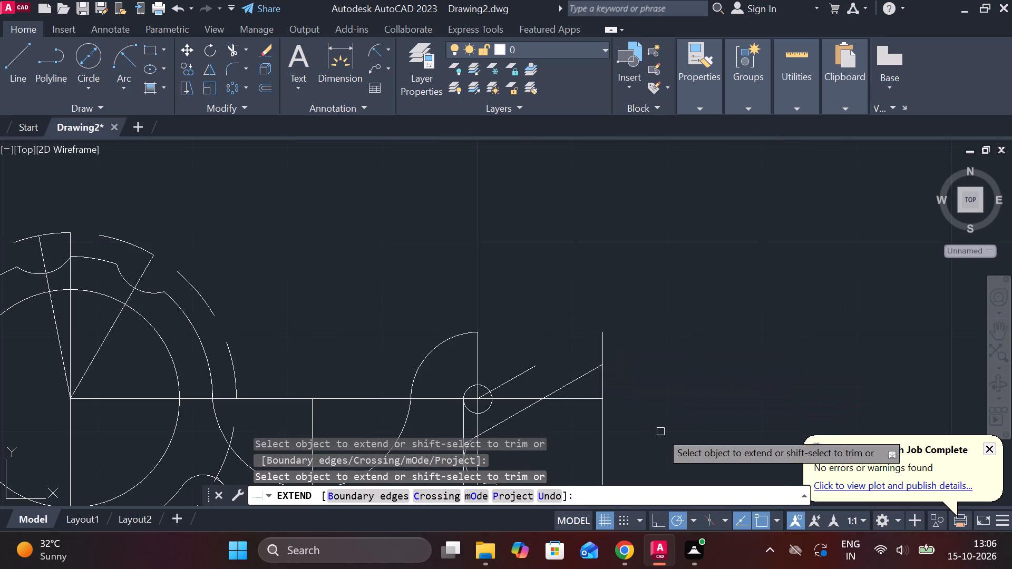
{"action": "scroll", "coordinate": [667, 449], "scroll_direction": "down", "scroll_amount": 1}
{"action": "scroll", "coordinate": [667, 447], "scroll_direction": "up", "scroll_amount": 1}
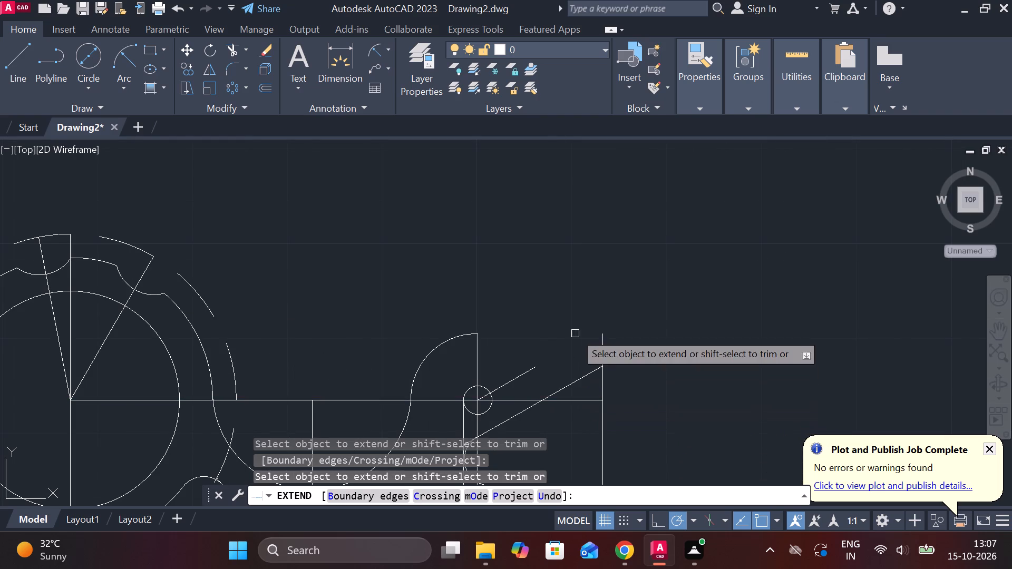
Copy the horizontal centreline 7.2 straight down, using the small circle's centre as the base point.
{"action": "key", "text": "Escape"}
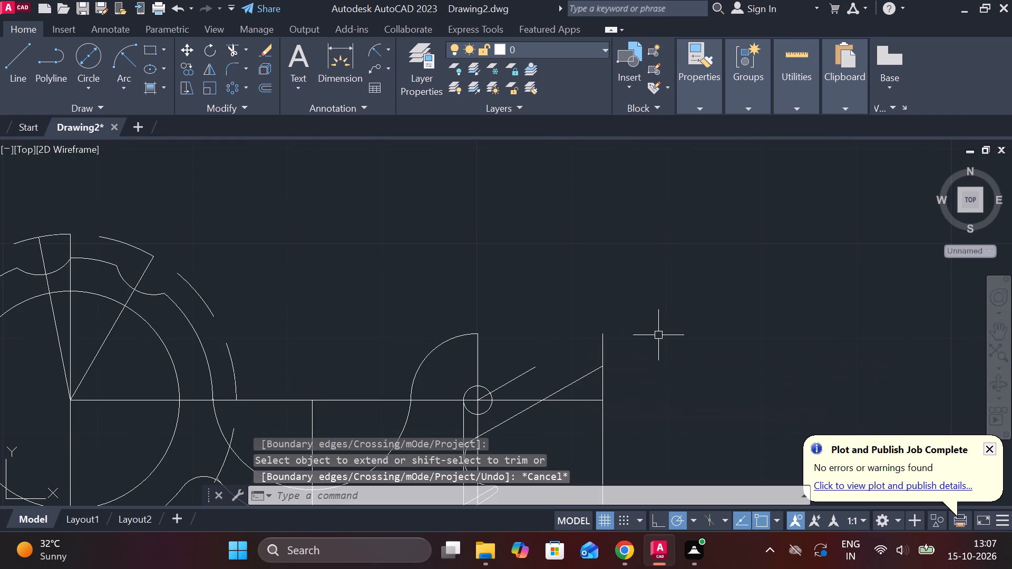
{"action": "left_click", "coordinate": [588, 401]}
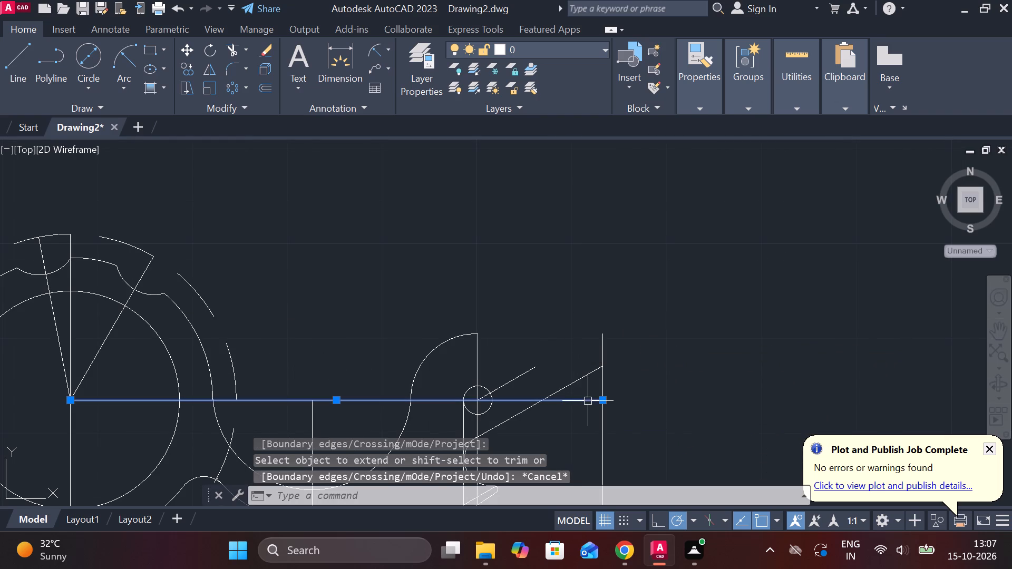
{"action": "left_click", "coordinate": [188, 70]}
{"action": "scroll", "coordinate": [411, 316], "scroll_direction": "down", "scroll_amount": 1}
{"action": "scroll", "coordinate": [495, 225], "scroll_direction": "down", "scroll_amount": 1}
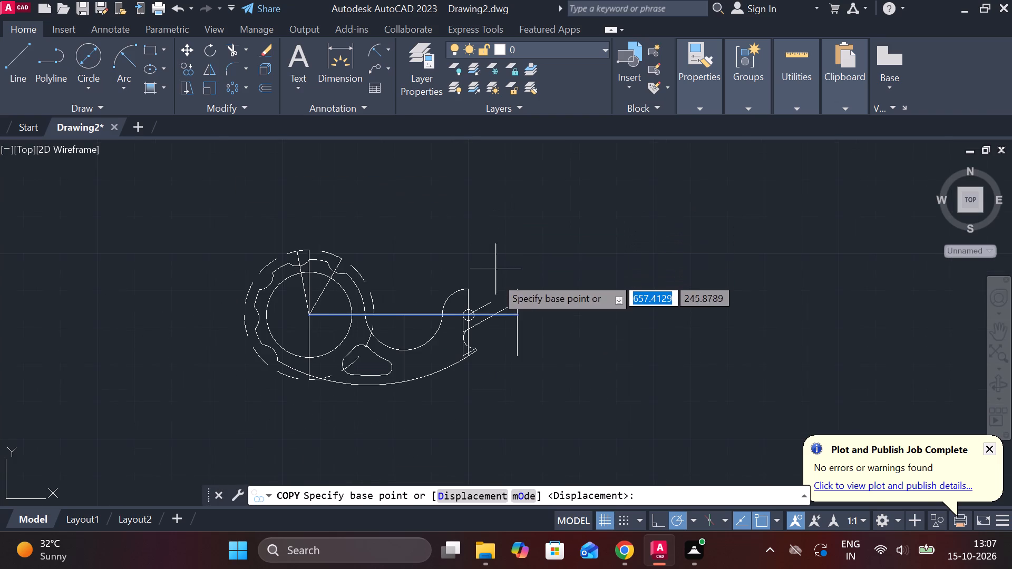
{"action": "scroll", "coordinate": [494, 290], "scroll_direction": "up", "scroll_amount": 2}
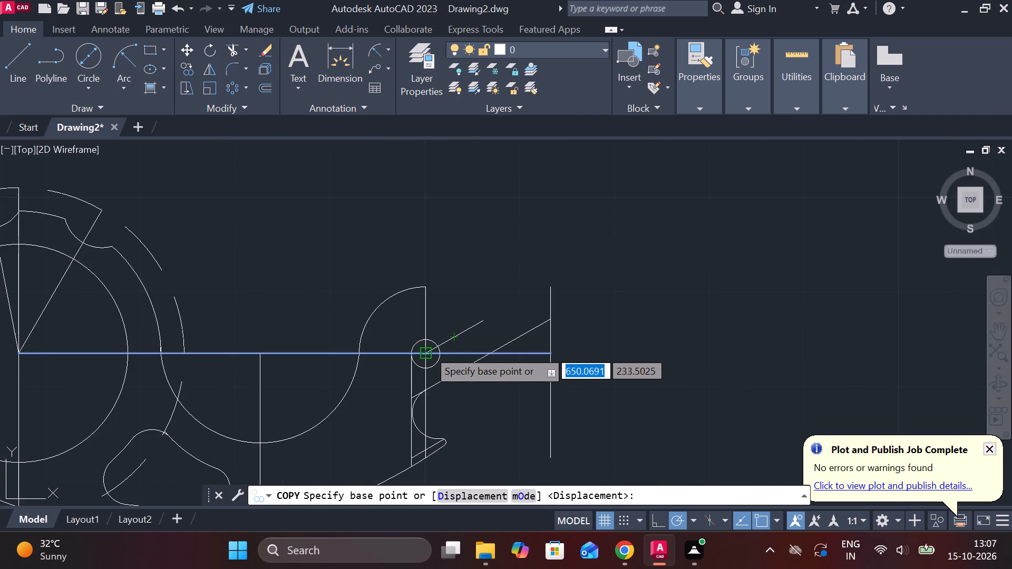
{"action": "left_click", "coordinate": [428, 350]}
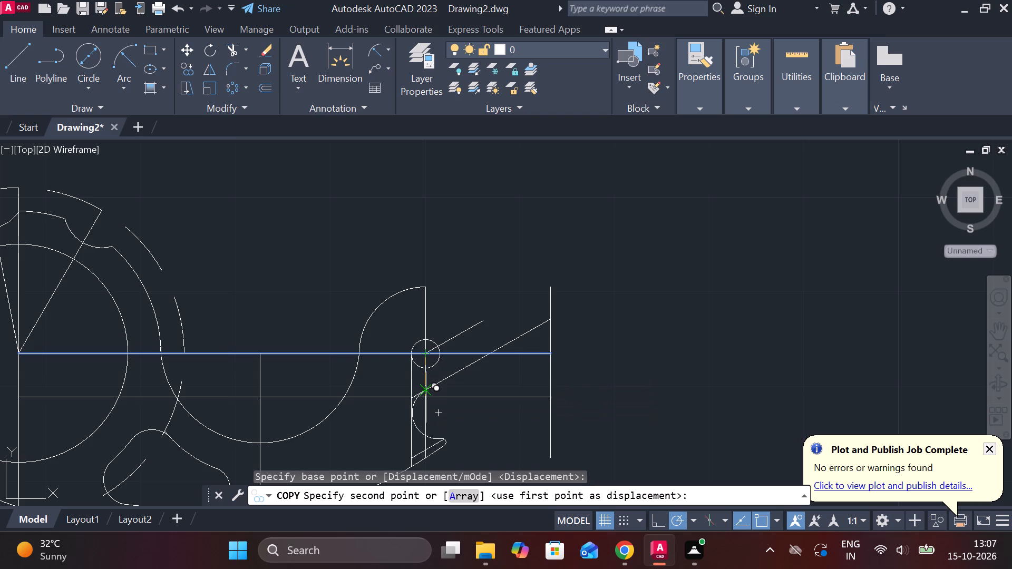
{"action": "key", "text": "7"}
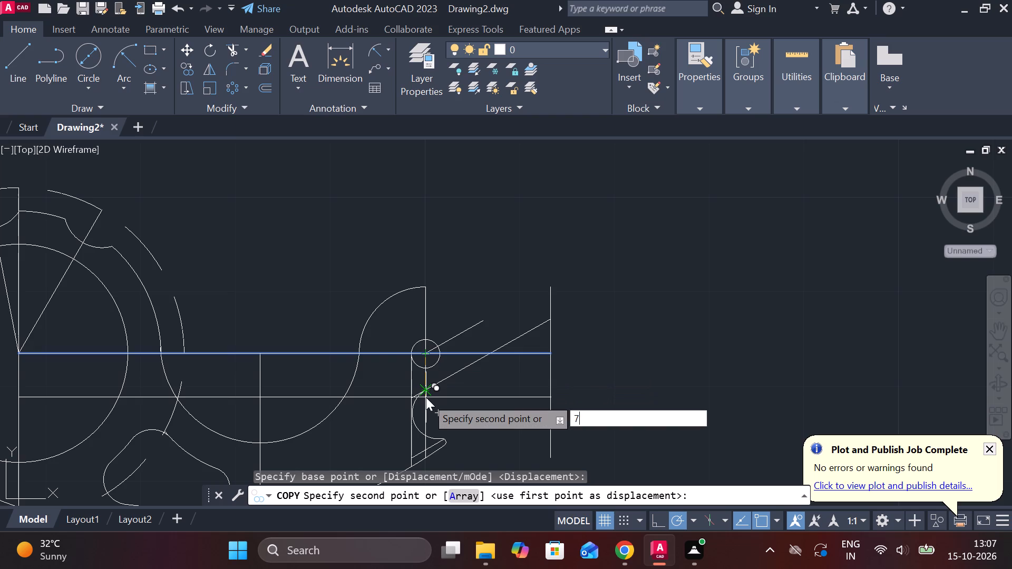
{"action": "key", "text": "period"}
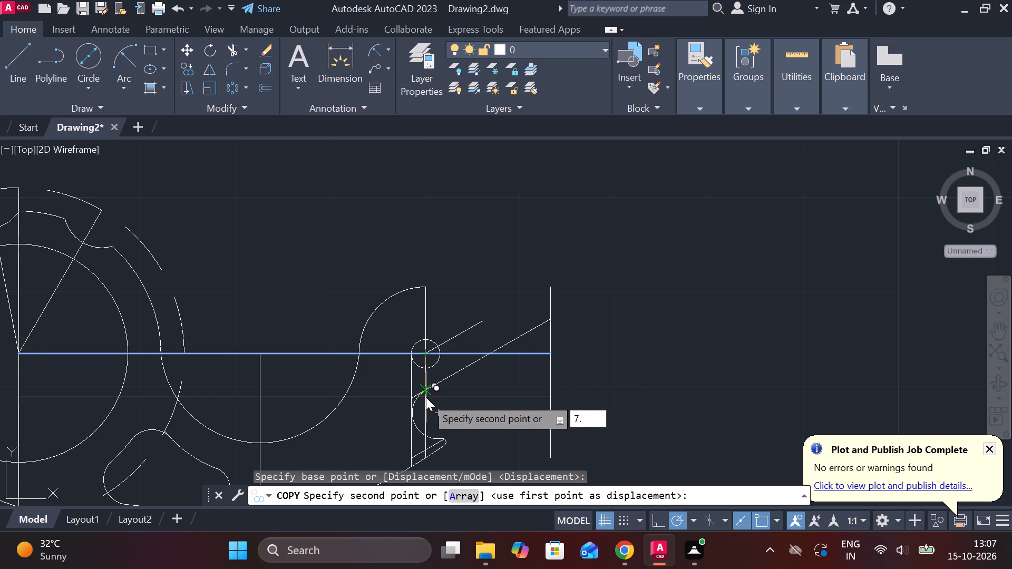
{"action": "key", "text": "2"}
{"action": "key", "text": "Return"}
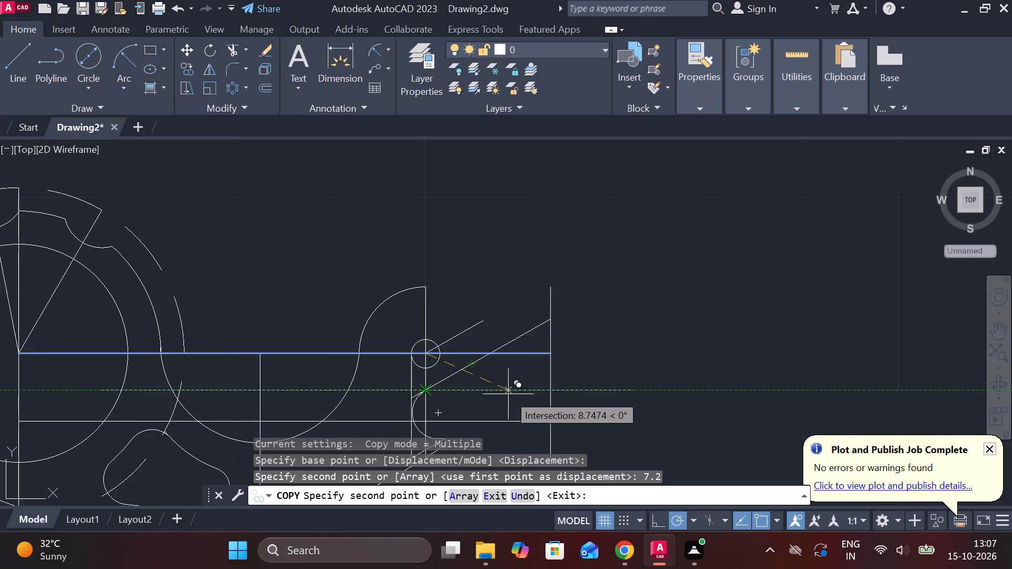
{"action": "key", "text": "Escape"}
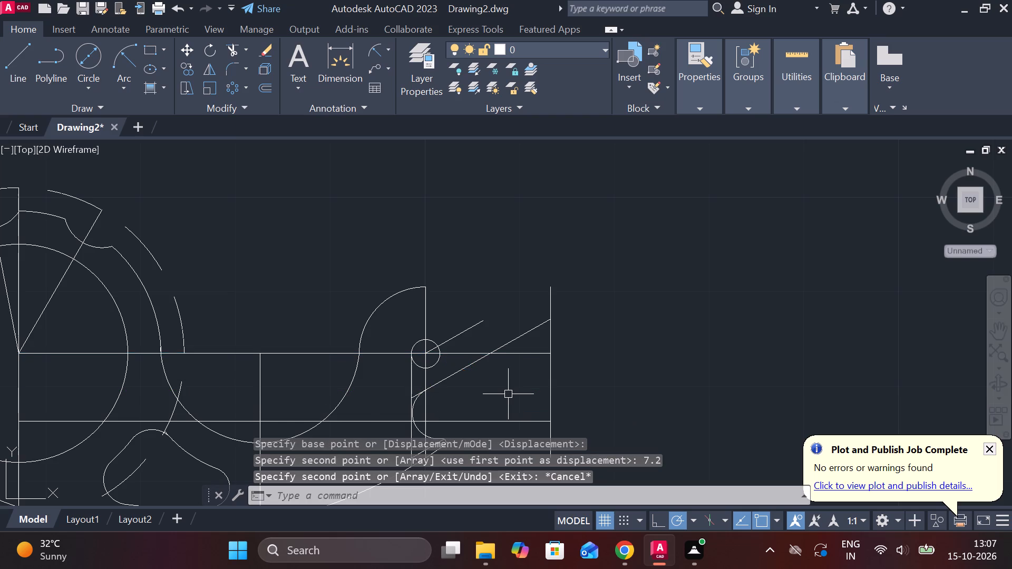
Measure the horizontal distance between the lower ends of the two vertical lines at the hook tip with a linear dimension preview.
{"action": "scroll", "coordinate": [414, 426], "scroll_direction": "up", "scroll_amount": 5}
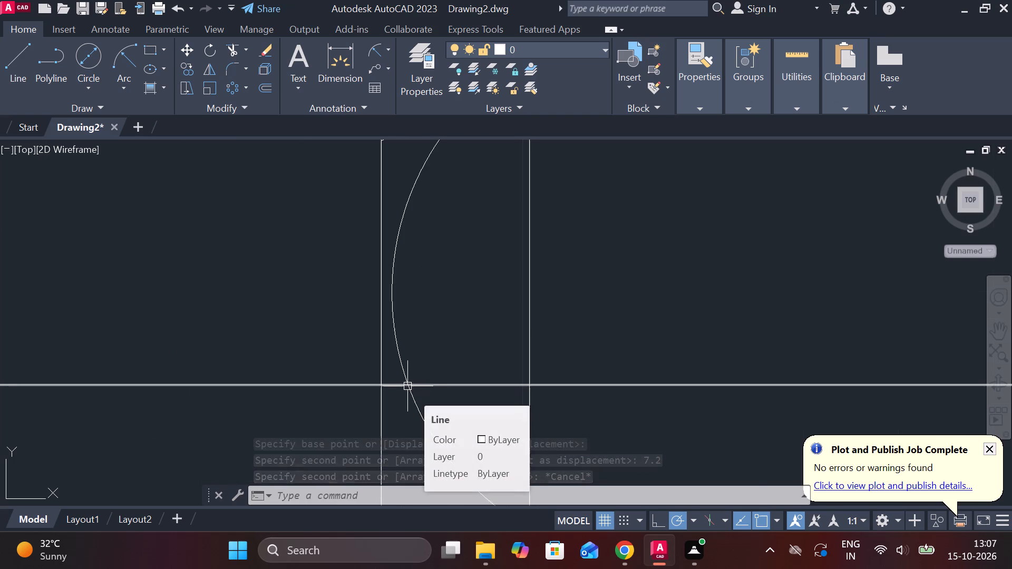
{"action": "scroll", "coordinate": [409, 393], "scroll_direction": "down", "scroll_amount": 4}
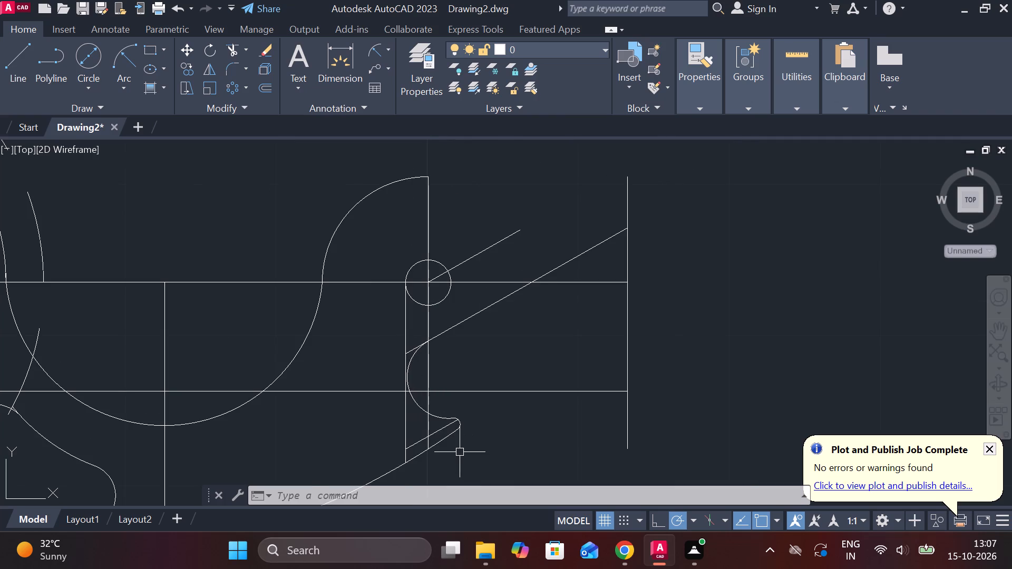
{"action": "scroll", "coordinate": [460, 452], "scroll_direction": "up", "scroll_amount": 3}
{"action": "scroll", "coordinate": [460, 452], "scroll_direction": "down", "scroll_amount": 1}
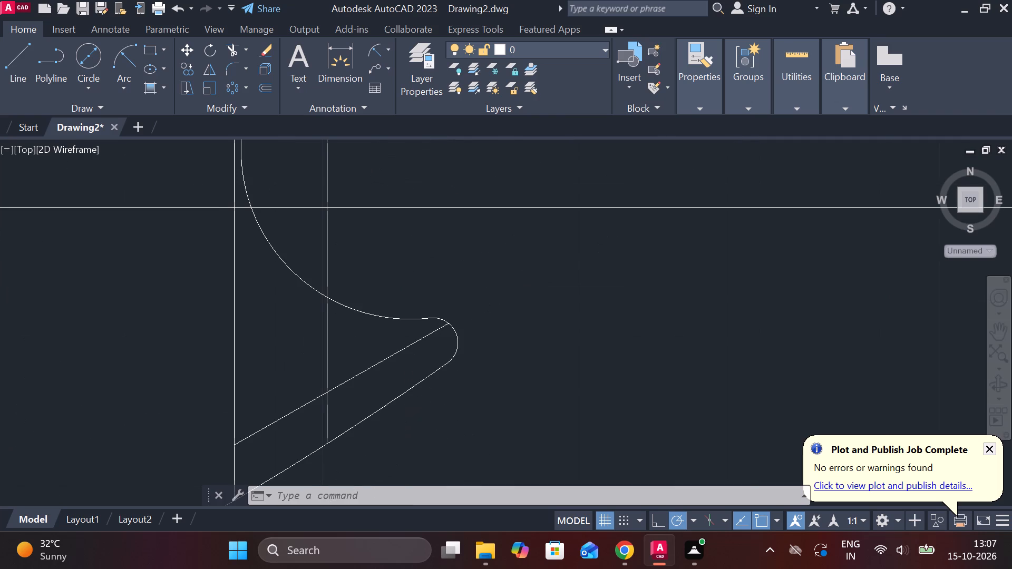
{"action": "scroll", "coordinate": [460, 452], "scroll_direction": "down", "scroll_amount": 1}
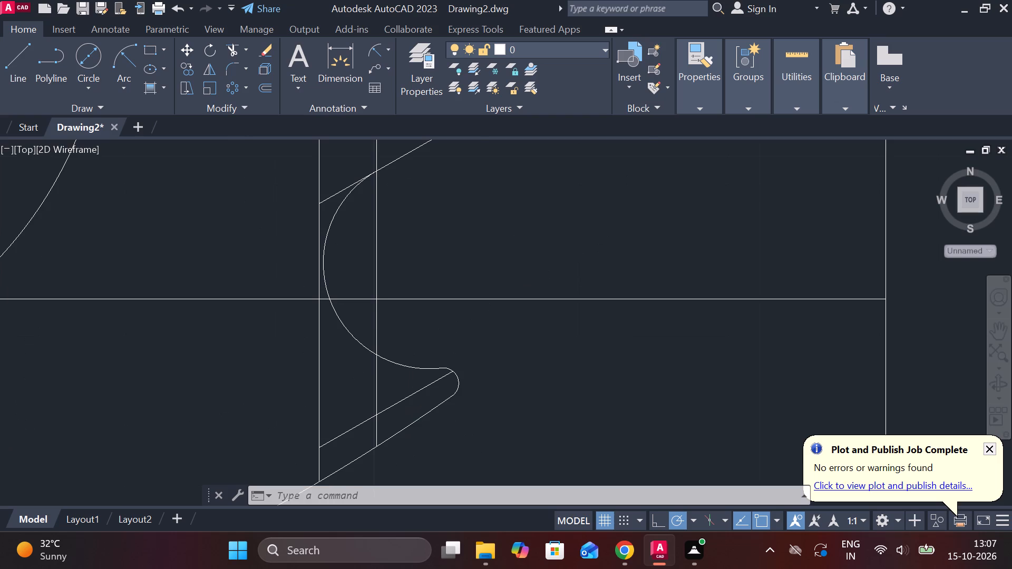
{"action": "scroll", "coordinate": [460, 452], "scroll_direction": "up", "scroll_amount": 2}
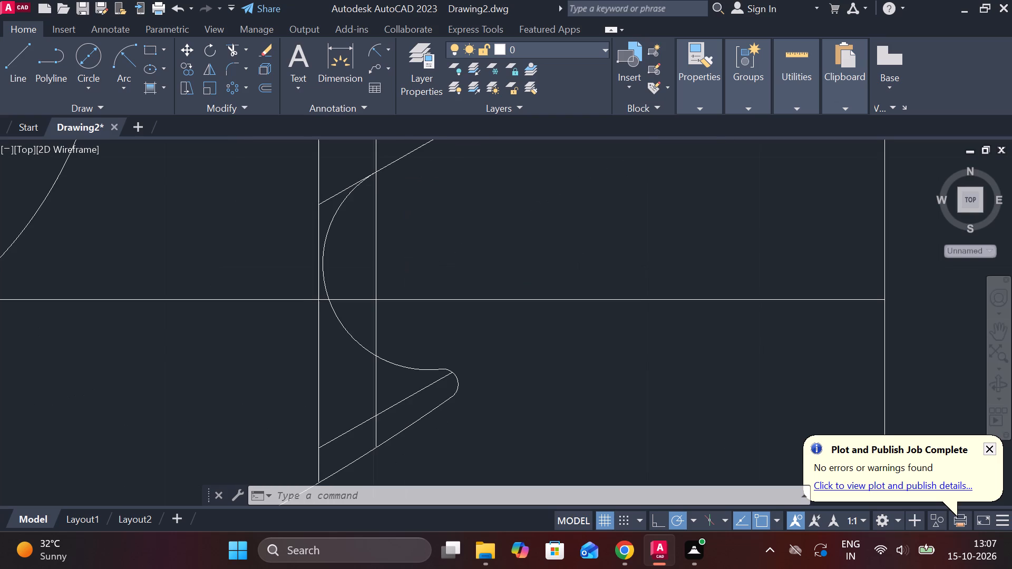
{"action": "scroll", "coordinate": [460, 452], "scroll_direction": "down", "scroll_amount": 2}
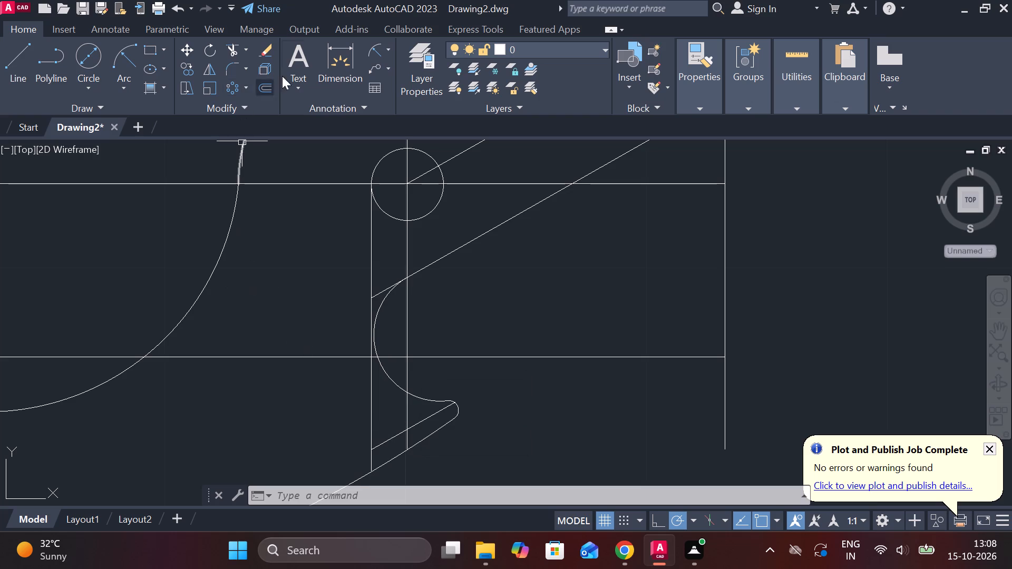
{"action": "left_click", "coordinate": [389, 50]}
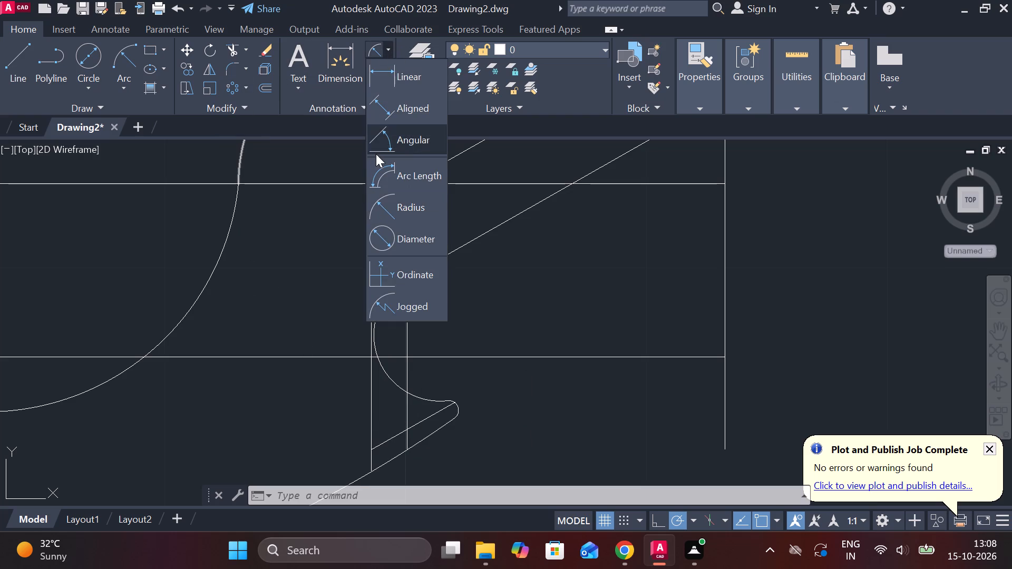
{"action": "left_click", "coordinate": [407, 75]}
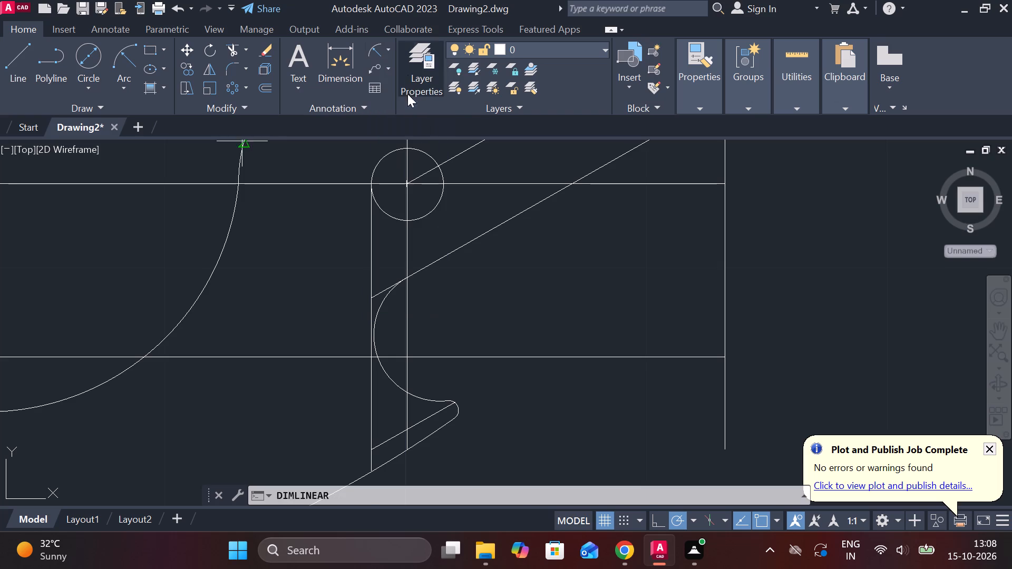
{"action": "left_click", "coordinate": [408, 446]}
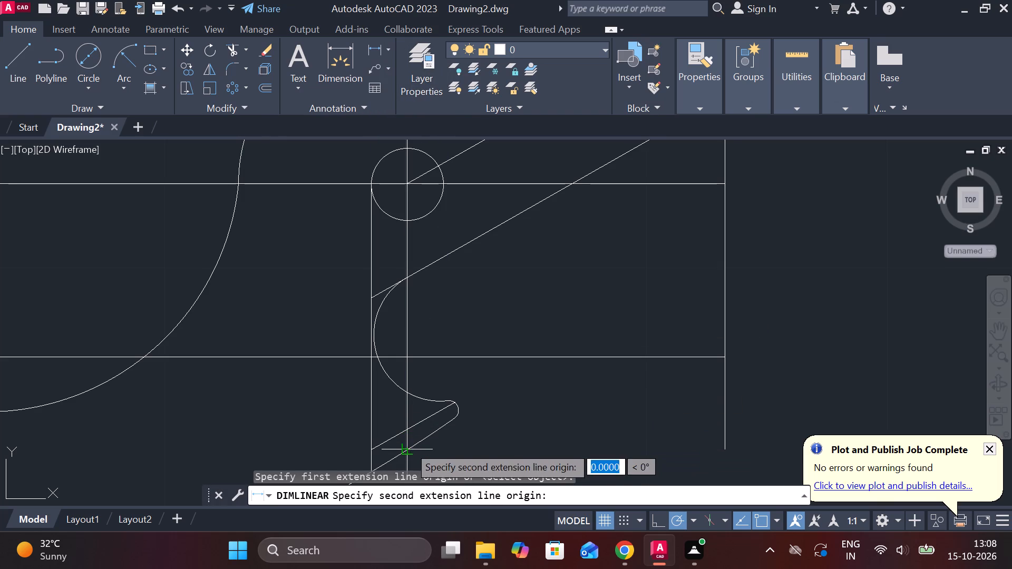
{"action": "scroll", "coordinate": [380, 463], "scroll_direction": "up", "scroll_amount": 3}
{"action": "scroll", "coordinate": [380, 463], "scroll_direction": "down", "scroll_amount": 4}
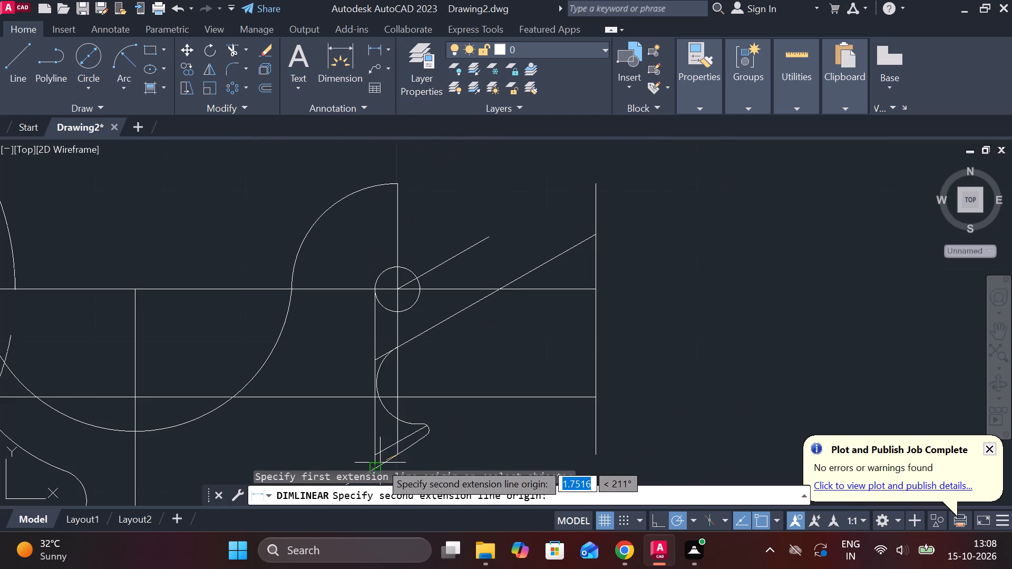
{"action": "scroll", "coordinate": [411, 277], "scroll_direction": "down", "scroll_amount": 3}
{"action": "scroll", "coordinate": [405, 336], "scroll_direction": "up", "scroll_amount": 3}
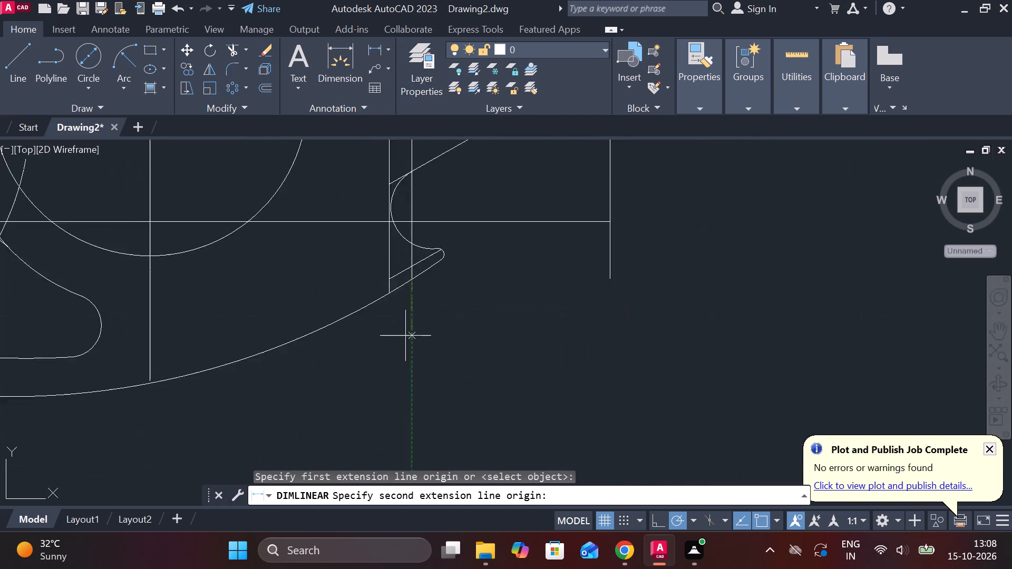
{"action": "scroll", "coordinate": [405, 336], "scroll_direction": "up", "scroll_amount": 1}
{"action": "left_click", "coordinate": [381, 262]}
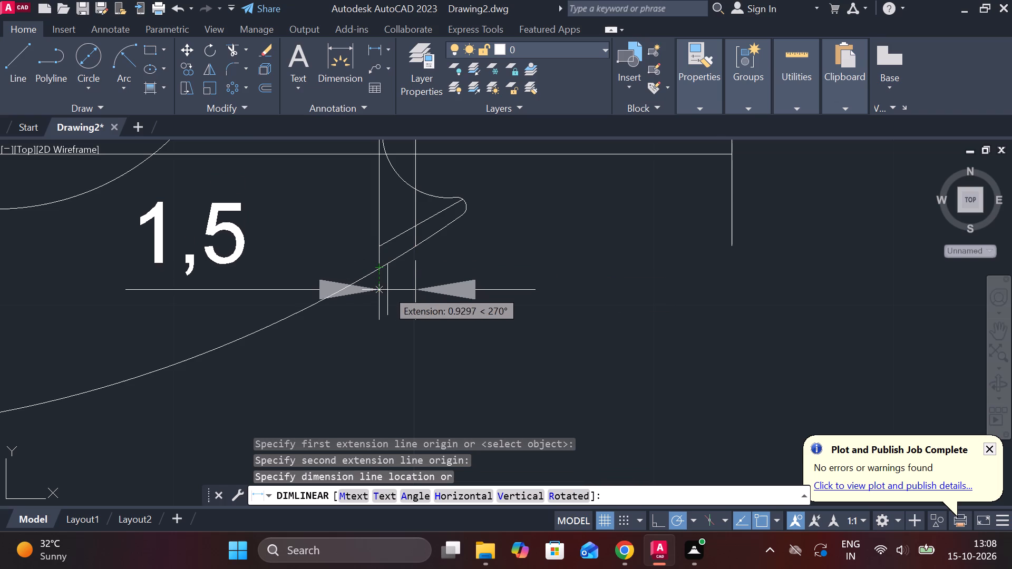
{"action": "scroll", "coordinate": [390, 313], "scroll_direction": "down", "scroll_amount": 1}
{"action": "scroll", "coordinate": [390, 313], "scroll_direction": "up", "scroll_amount": 2}
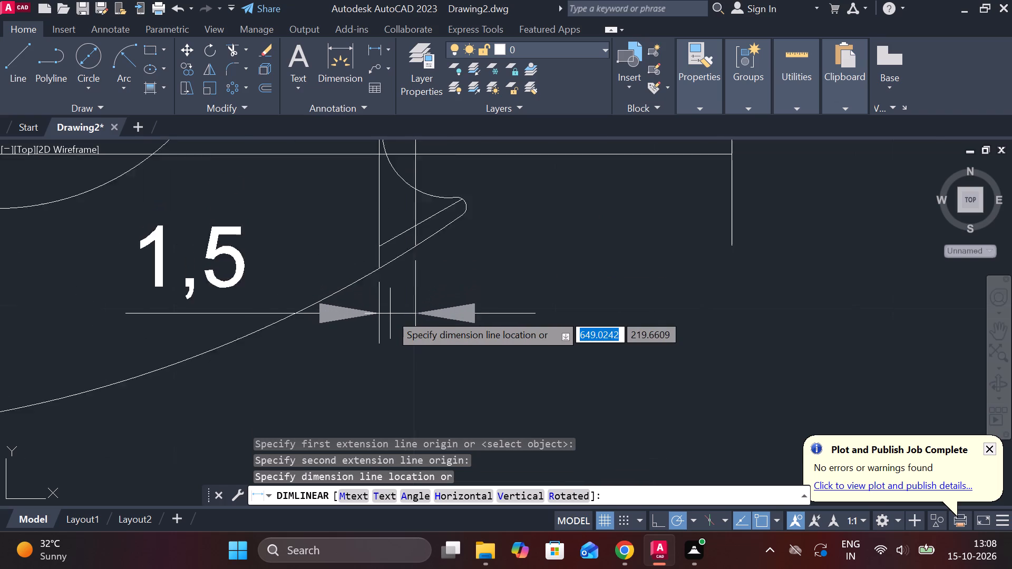
{"action": "scroll", "coordinate": [390, 313], "scroll_direction": "down", "scroll_amount": 3}
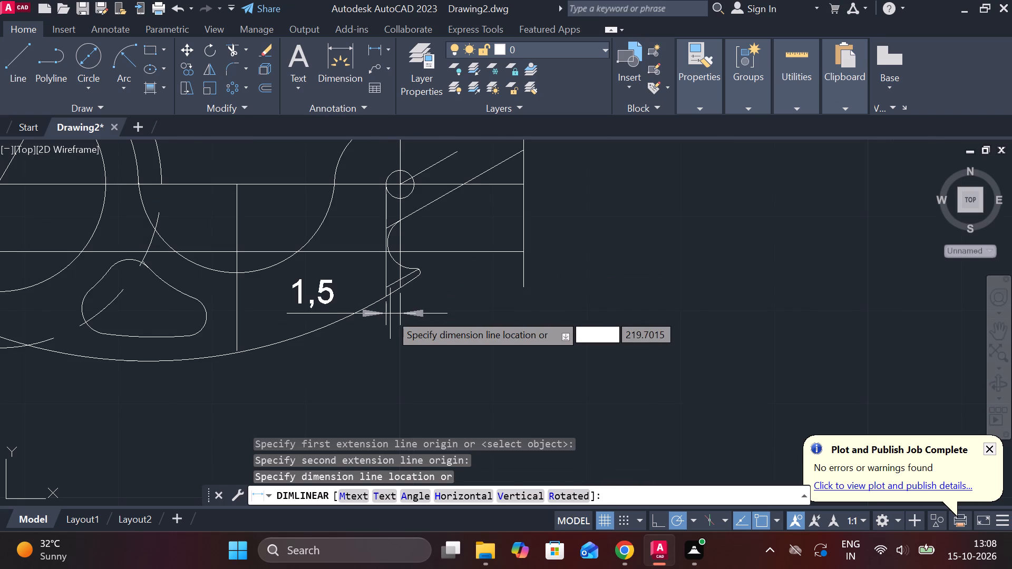
{"action": "scroll", "coordinate": [390, 313], "scroll_direction": "down", "scroll_amount": 1}
{"action": "scroll", "coordinate": [390, 313], "scroll_direction": "up", "scroll_amount": 2}
{"action": "scroll", "coordinate": [390, 313], "scroll_direction": "down", "scroll_amount": 1}
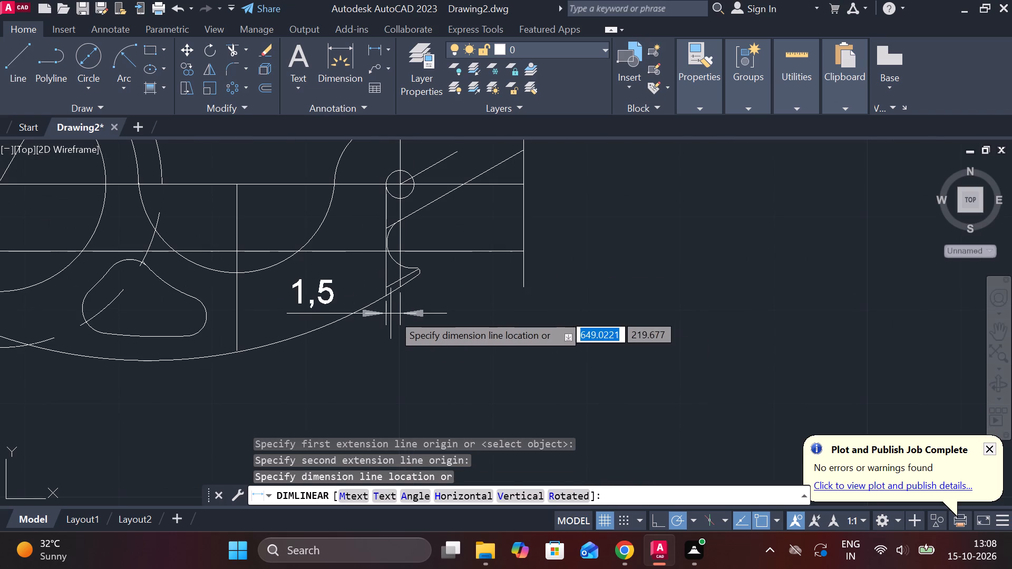
{"action": "key", "text": "Escape"}
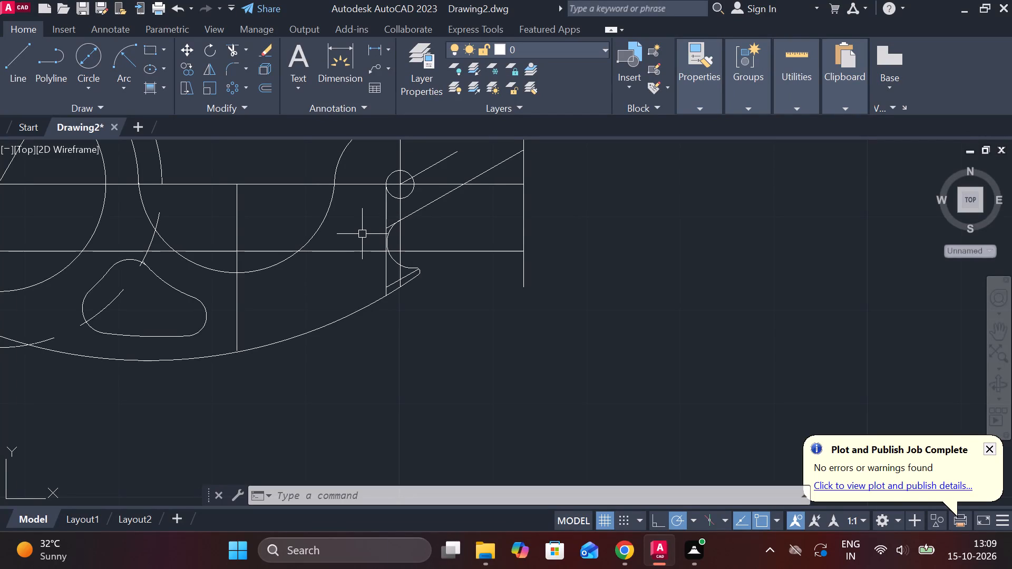
Draw a circle of radius 11.71 centred where the copied horizontal line crosses the inner vertical line near the hook tip.
{"action": "scroll", "coordinate": [362, 233], "scroll_direction": "up", "scroll_amount": 3}
{"action": "scroll", "coordinate": [362, 233], "scroll_direction": "down", "scroll_amount": 4}
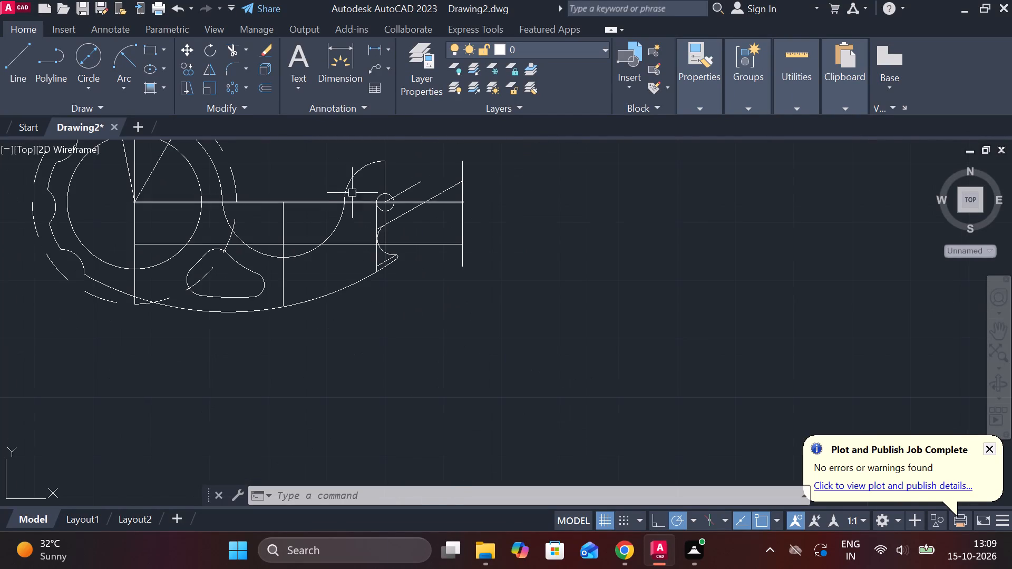
{"action": "scroll", "coordinate": [339, 171], "scroll_direction": "up", "scroll_amount": 1}
{"action": "scroll", "coordinate": [394, 337], "scroll_direction": "up", "scroll_amount": 3}
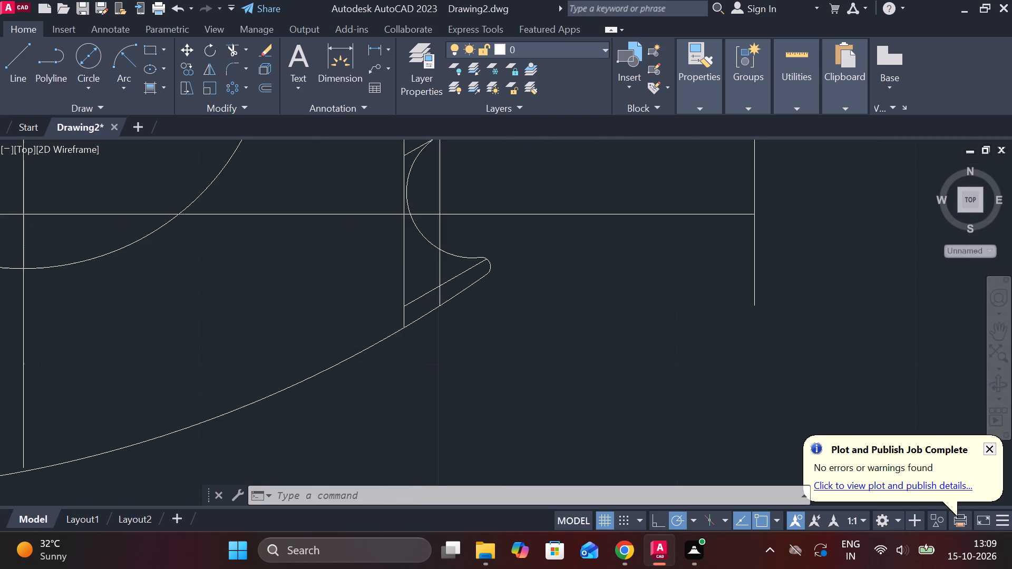
{"action": "scroll", "coordinate": [394, 337], "scroll_direction": "down", "scroll_amount": 3}
{"action": "scroll", "coordinate": [389, 311], "scroll_direction": "up", "scroll_amount": 3}
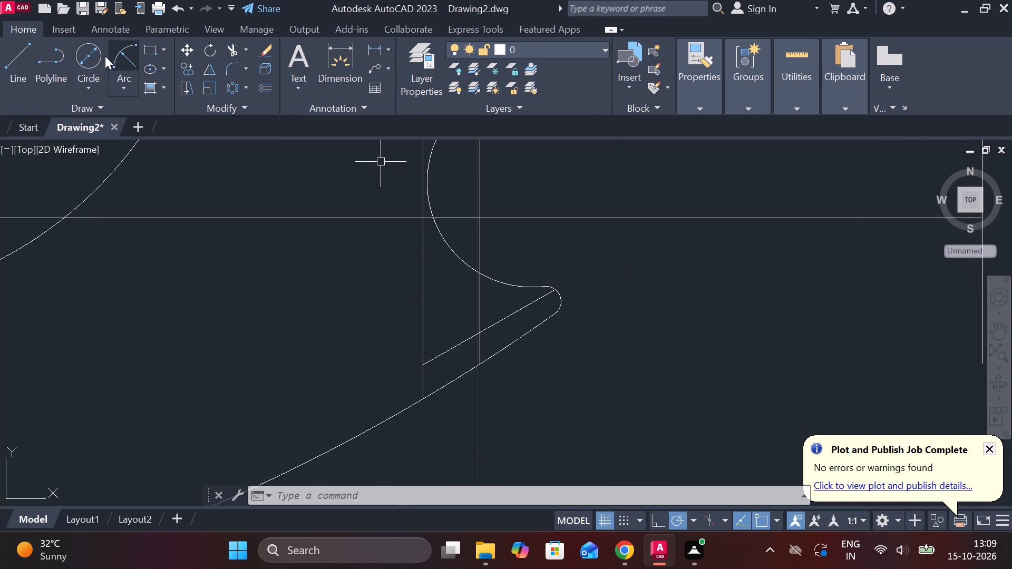
{"action": "left_click", "coordinate": [98, 93]}
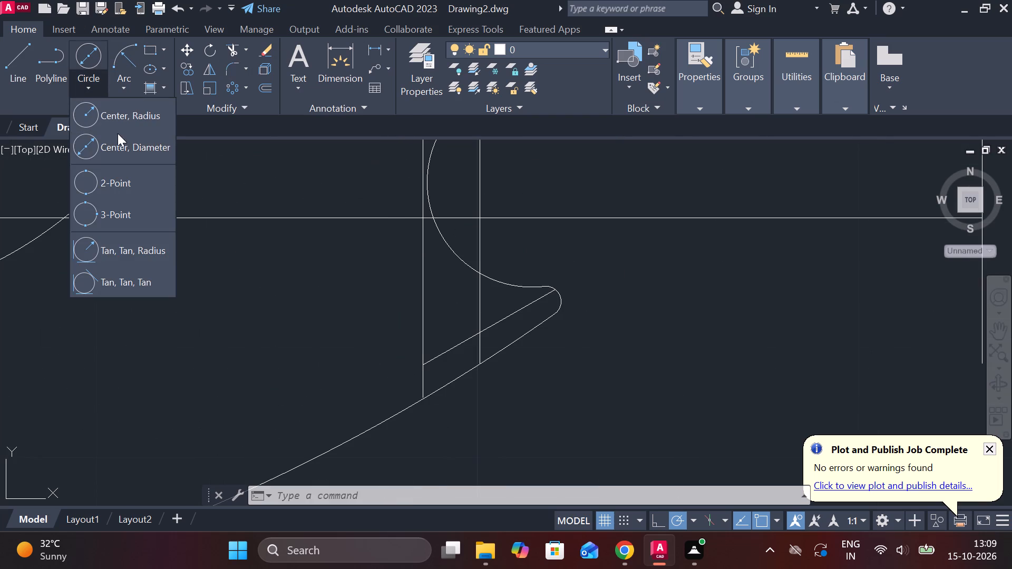
{"action": "left_click", "coordinate": [146, 118]}
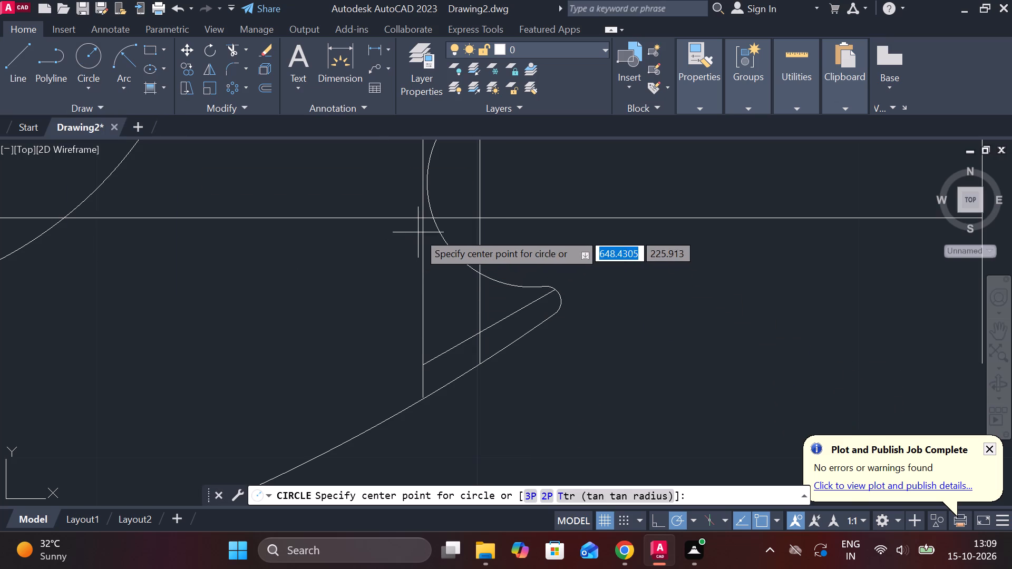
{"action": "left_click", "coordinate": [424, 217]}
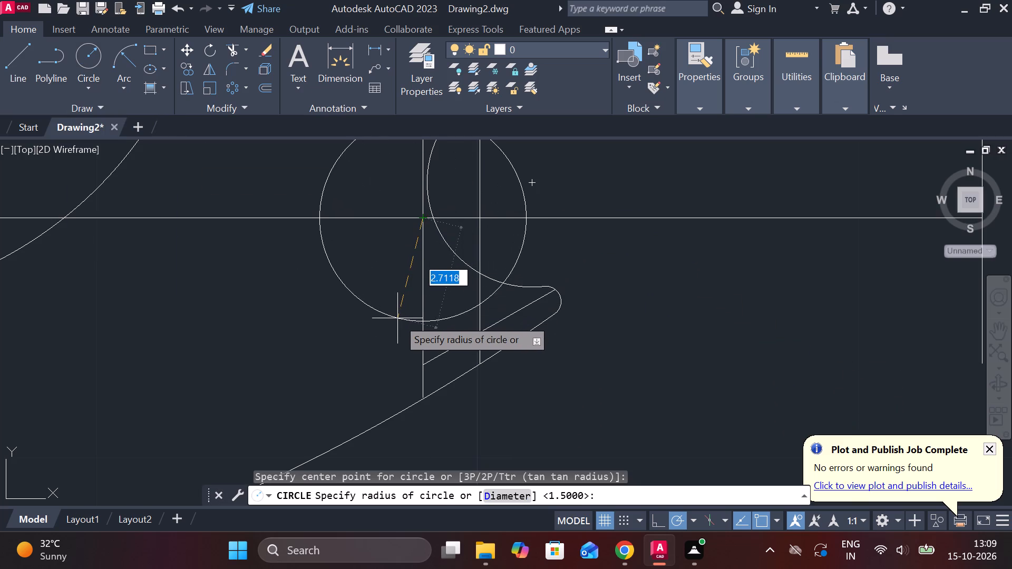
{"action": "scroll", "coordinate": [397, 318], "scroll_direction": "down", "scroll_amount": 3}
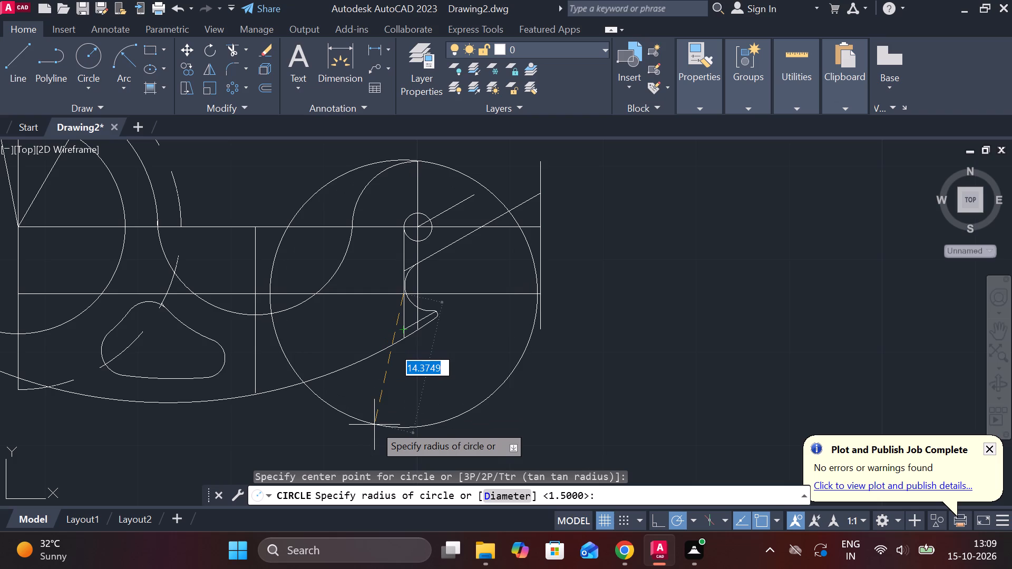
{"action": "type", "text": "11"}
{"action": "key", "text": "period"}
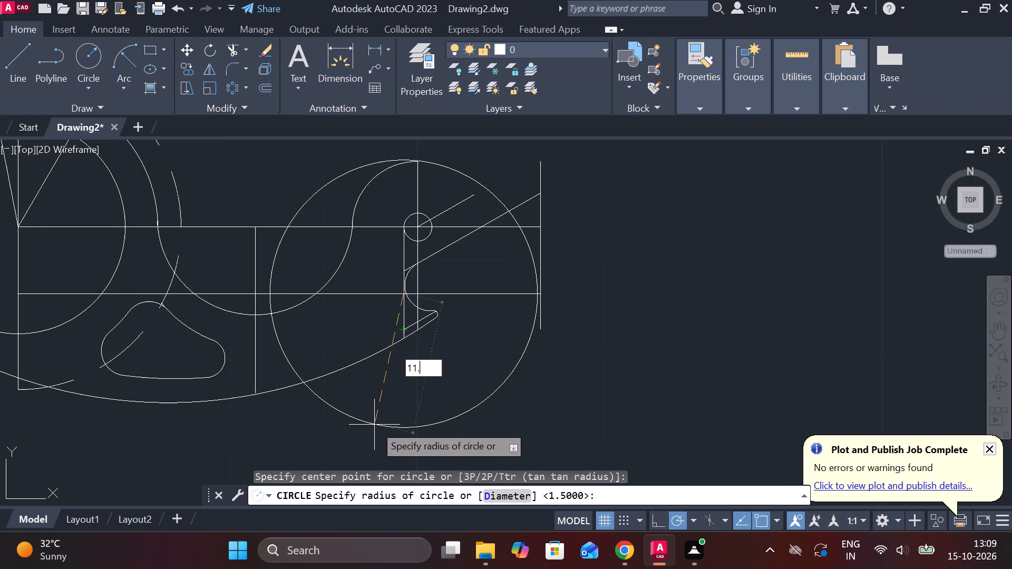
{"action": "key", "text": "7"}
{"action": "key", "text": "1"}
{"action": "key", "text": "Return"}
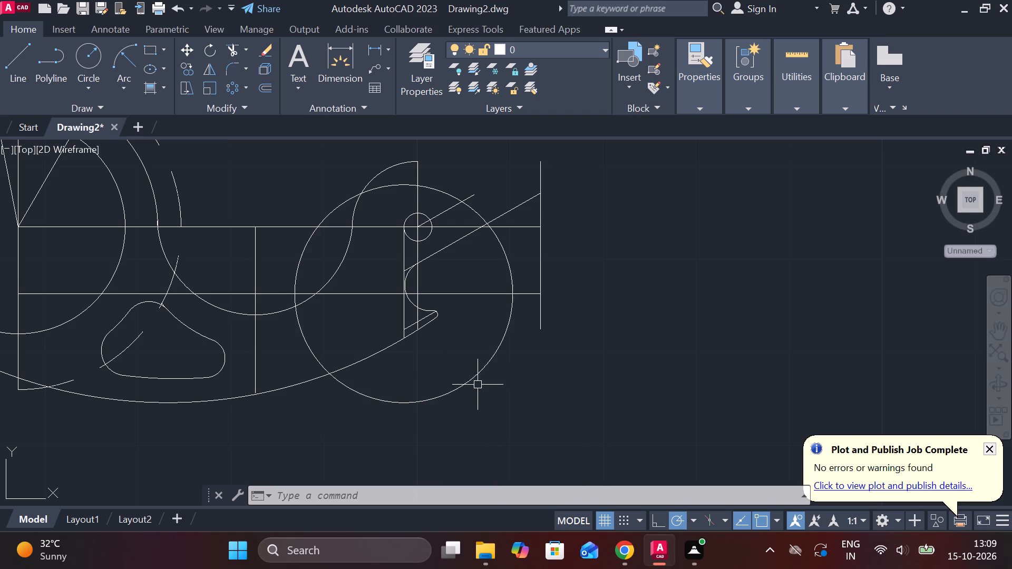
Trim away every part of the 11.71-radius circle that lies below the upper horizontal centreline.
{"action": "left_click", "coordinate": [236, 51]}
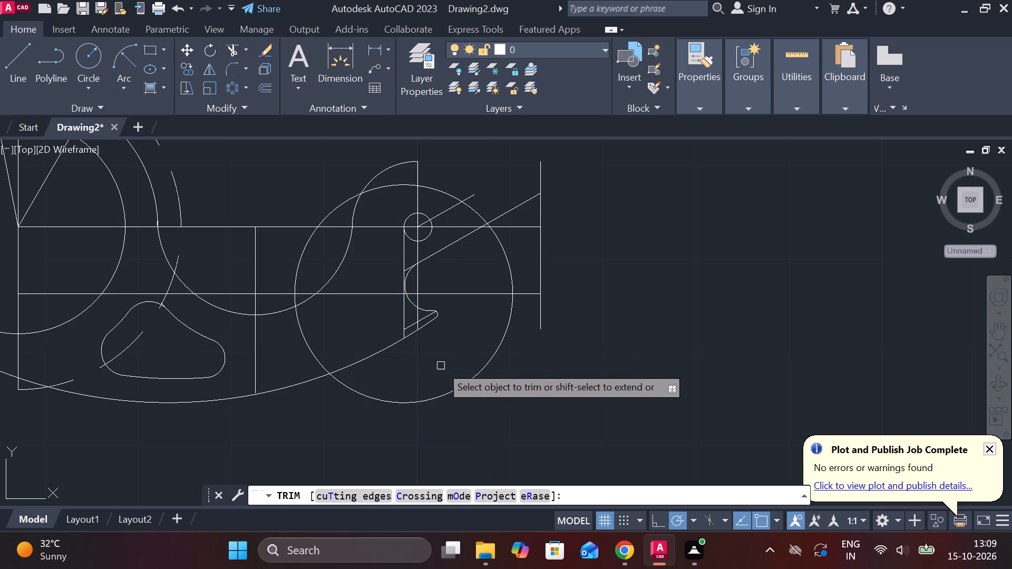
{"action": "left_click", "coordinate": [460, 391]}
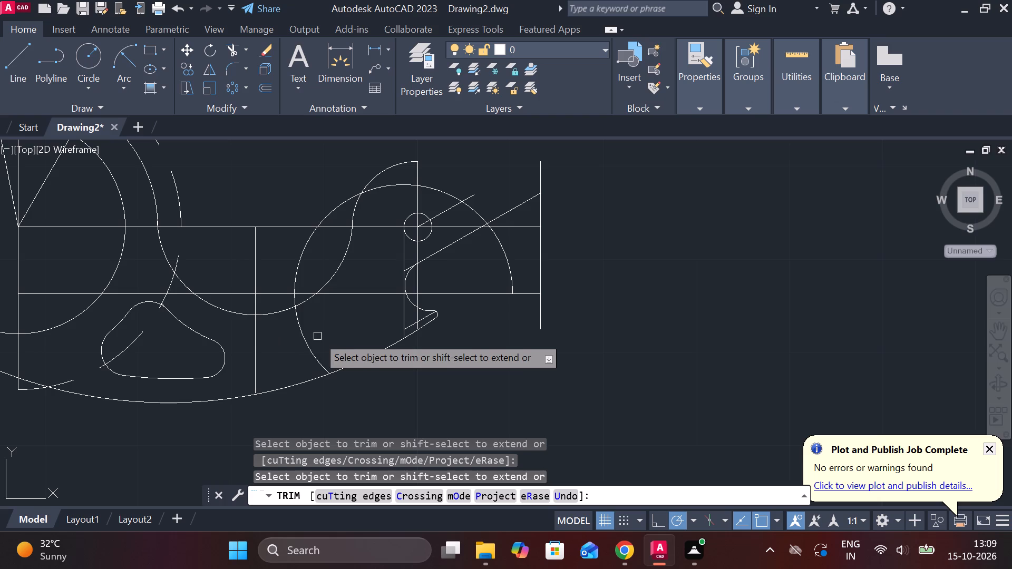
{"action": "left_click", "coordinate": [307, 343]}
{"action": "left_click", "coordinate": [301, 264]}
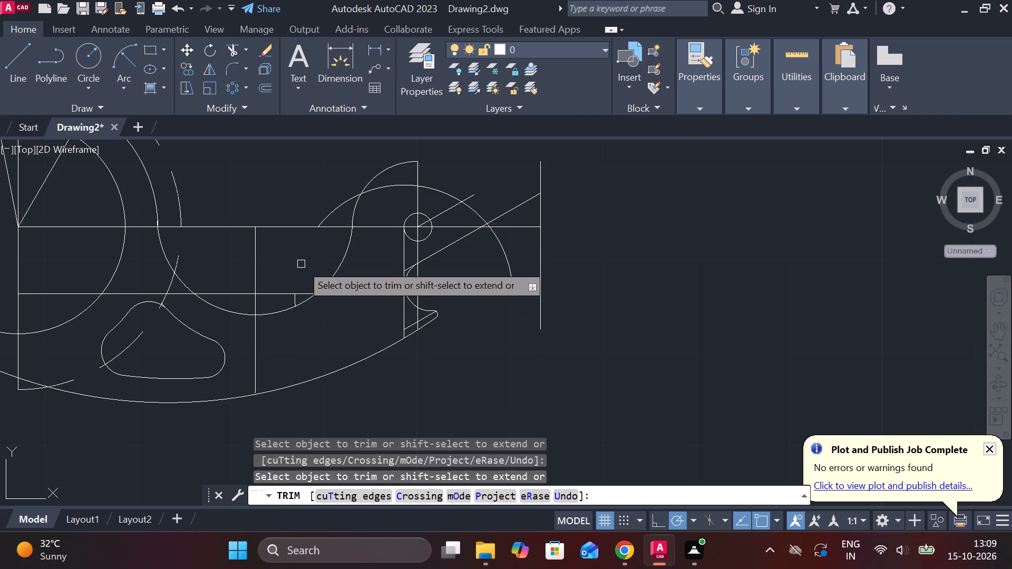
{"action": "scroll", "coordinate": [299, 268], "scroll_direction": "up", "scroll_amount": 2}
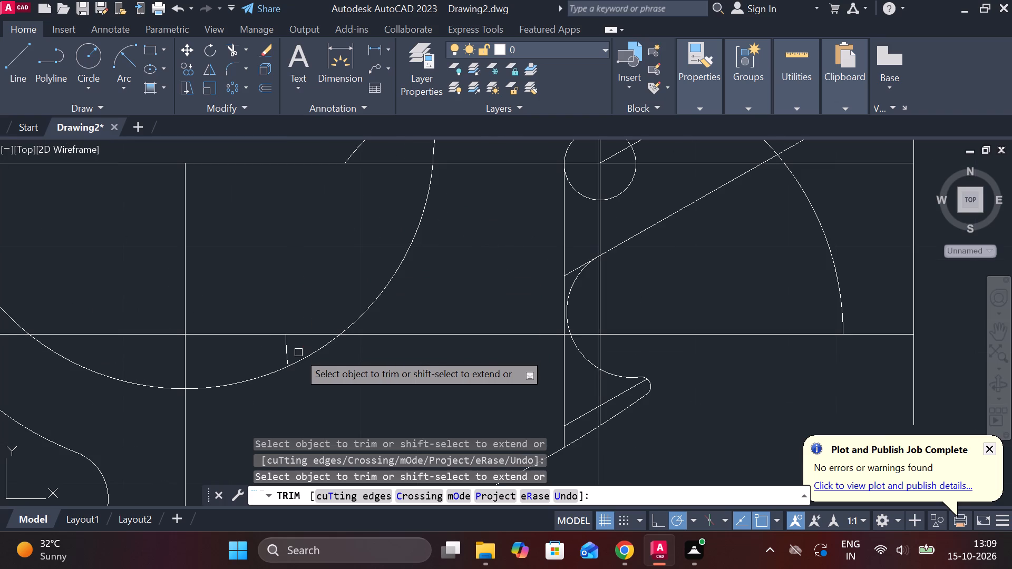
{"action": "left_click", "coordinate": [283, 352]}
{"action": "scroll", "coordinate": [345, 274], "scroll_direction": "down", "scroll_amount": 3}
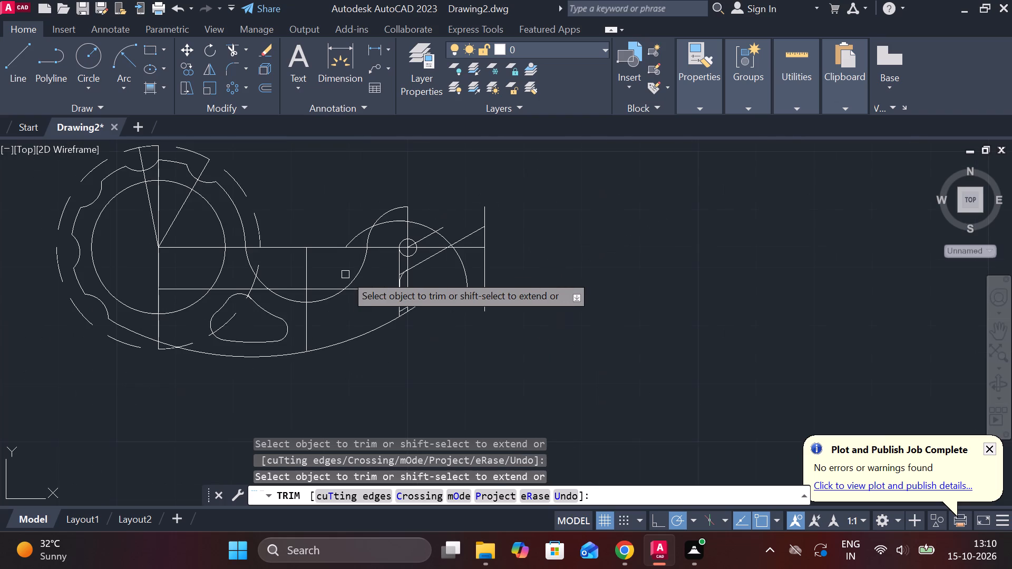
{"action": "left_click", "coordinate": [468, 279]}
Trim off the old arc above the centreline and the large circle's portion before the vertical line through the small circle's centre.
{"action": "scroll", "coordinate": [458, 224], "scroll_direction": "up", "scroll_amount": 3}
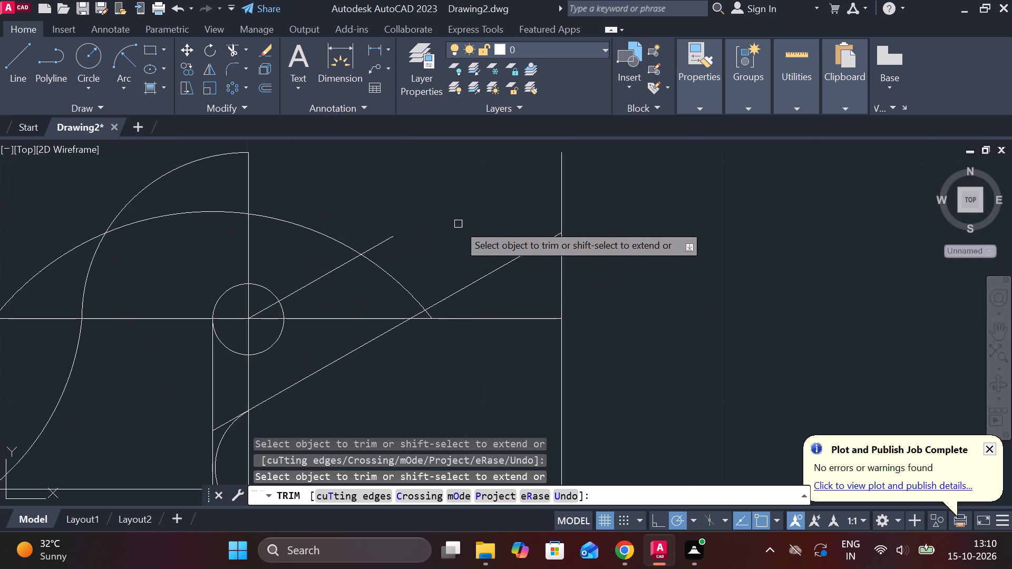
{"action": "left_click", "coordinate": [211, 154]}
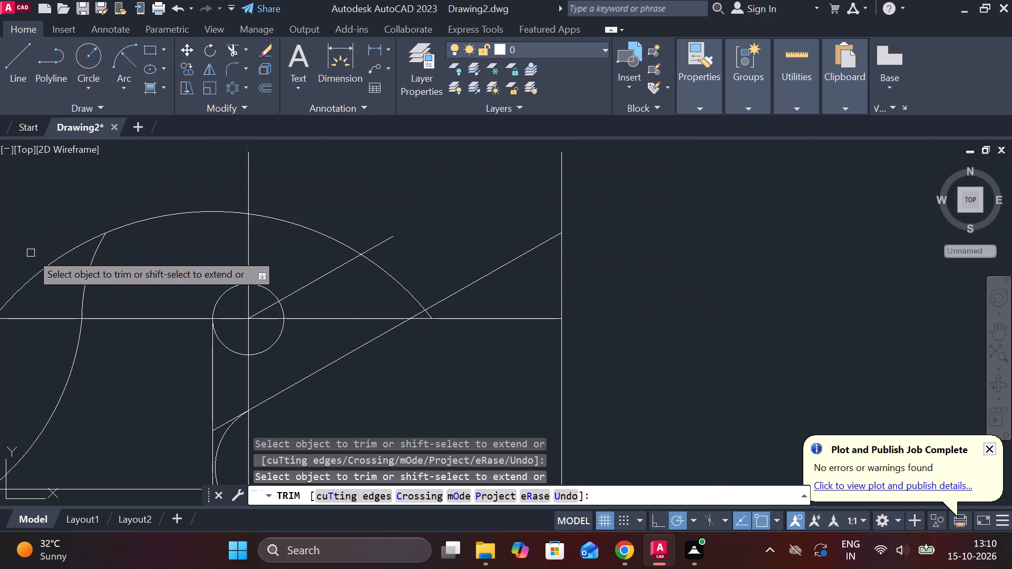
{"action": "left_click", "coordinate": [53, 266]}
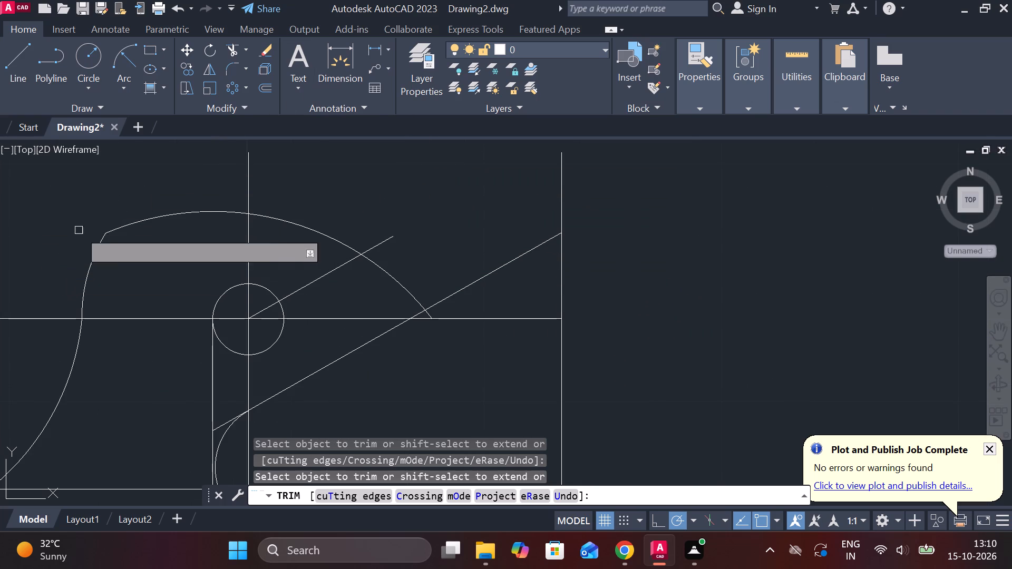
{"action": "left_click", "coordinate": [153, 220]}
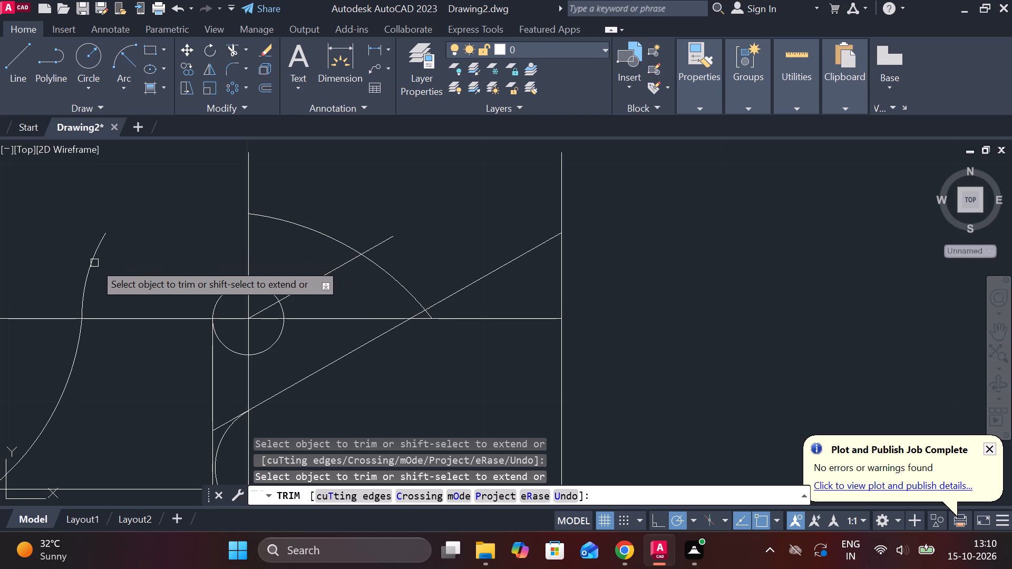
{"action": "left_click", "coordinate": [94, 263]}
{"action": "scroll", "coordinate": [172, 208], "scroll_direction": "down", "scroll_amount": 2}
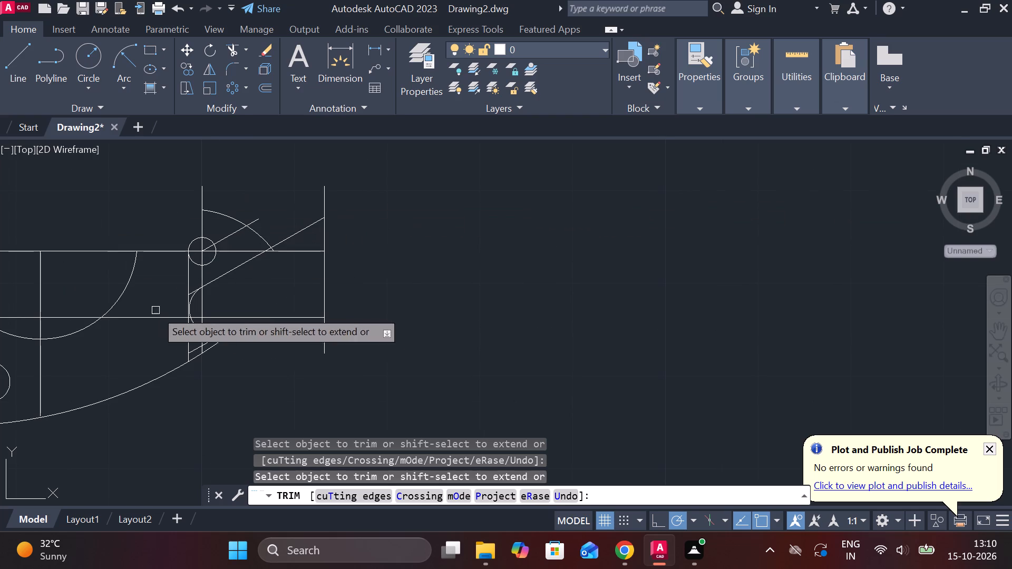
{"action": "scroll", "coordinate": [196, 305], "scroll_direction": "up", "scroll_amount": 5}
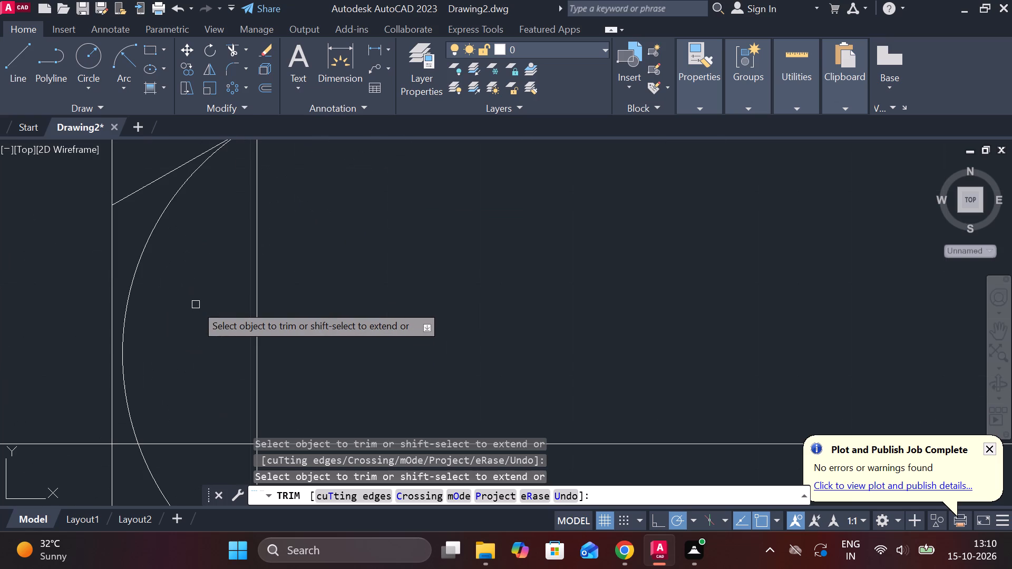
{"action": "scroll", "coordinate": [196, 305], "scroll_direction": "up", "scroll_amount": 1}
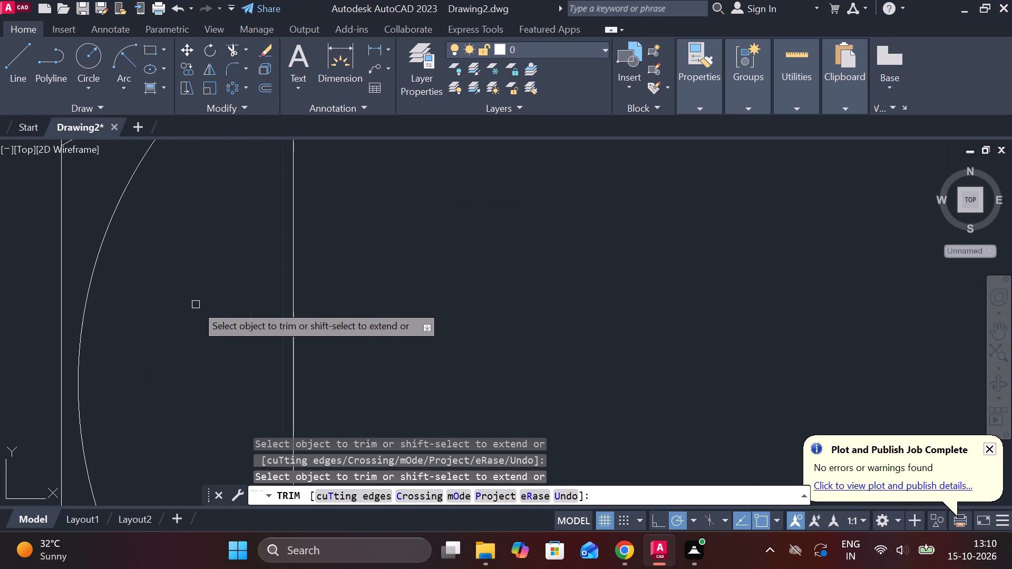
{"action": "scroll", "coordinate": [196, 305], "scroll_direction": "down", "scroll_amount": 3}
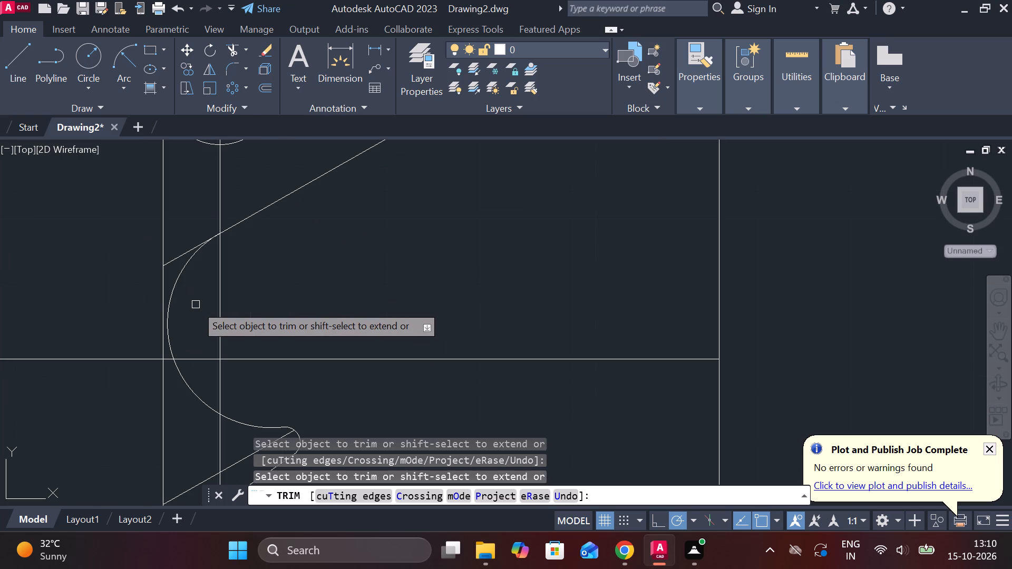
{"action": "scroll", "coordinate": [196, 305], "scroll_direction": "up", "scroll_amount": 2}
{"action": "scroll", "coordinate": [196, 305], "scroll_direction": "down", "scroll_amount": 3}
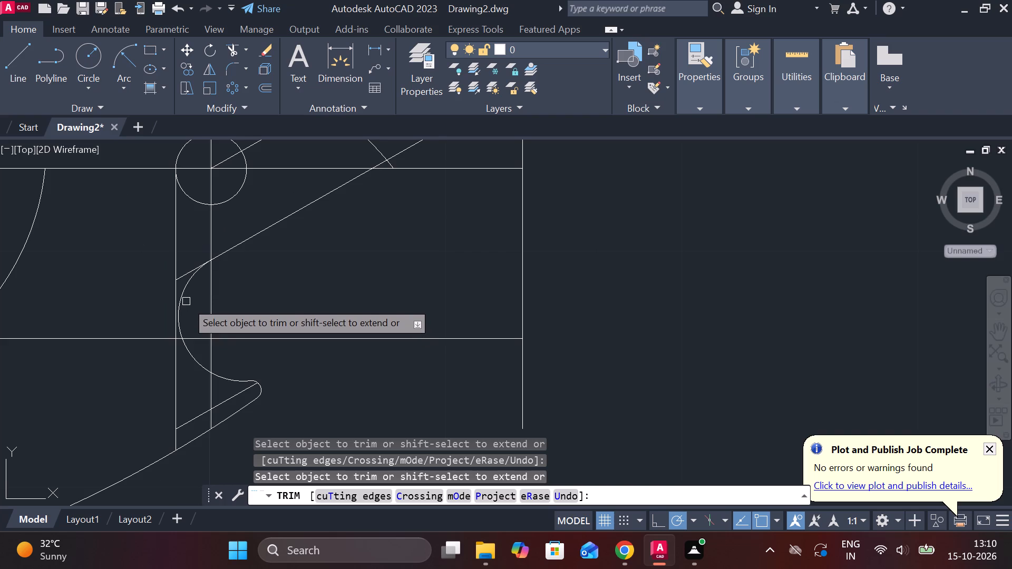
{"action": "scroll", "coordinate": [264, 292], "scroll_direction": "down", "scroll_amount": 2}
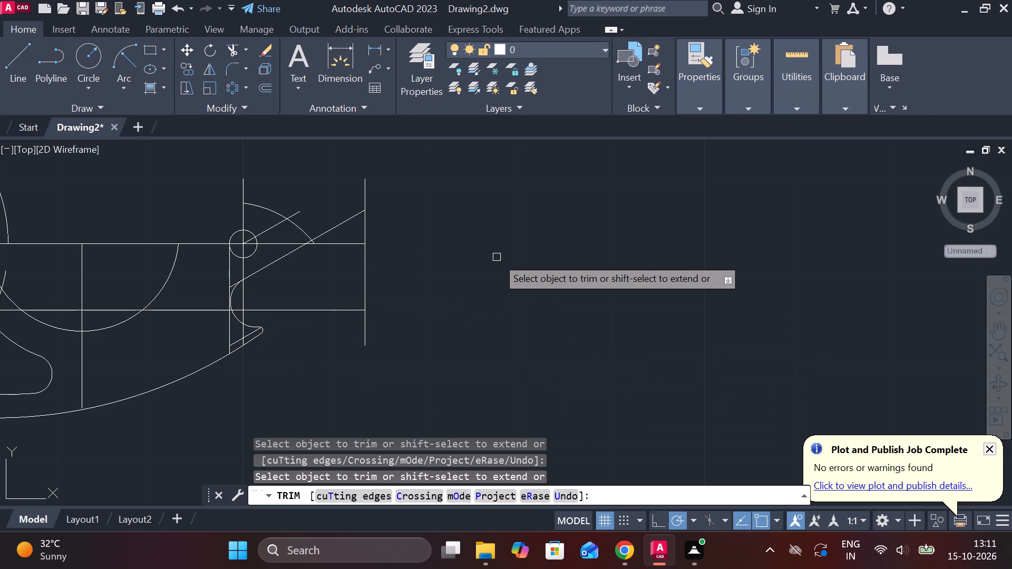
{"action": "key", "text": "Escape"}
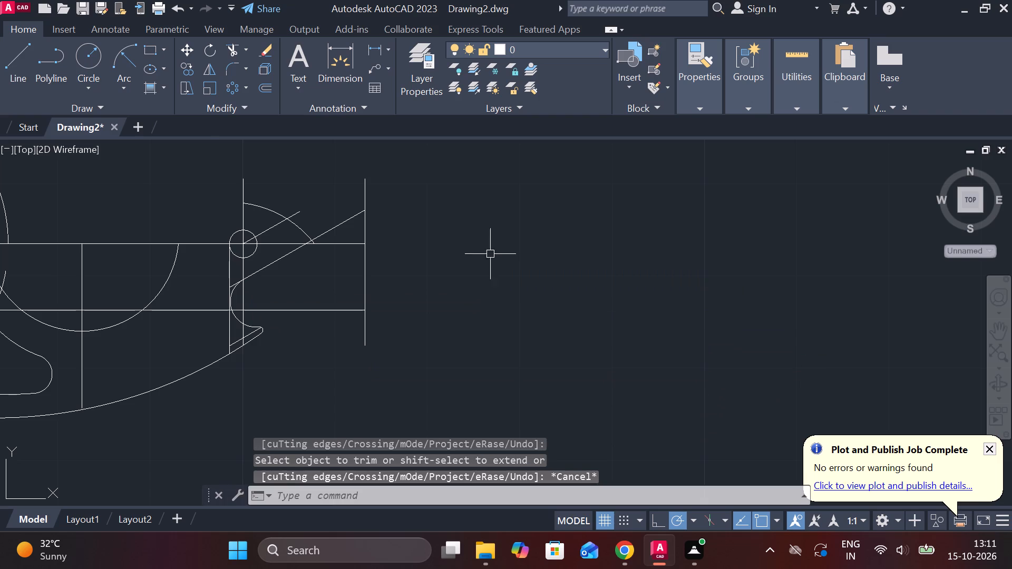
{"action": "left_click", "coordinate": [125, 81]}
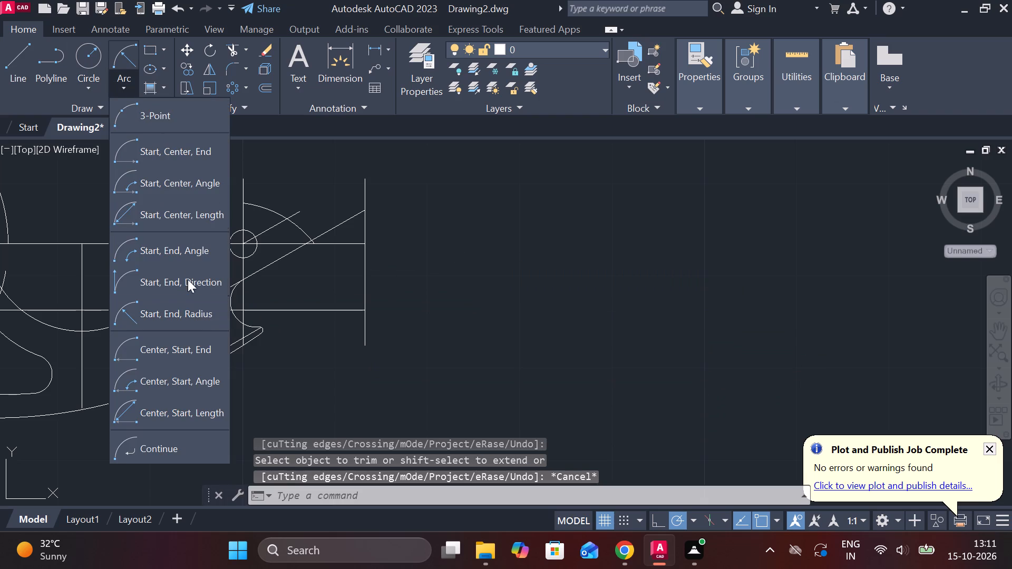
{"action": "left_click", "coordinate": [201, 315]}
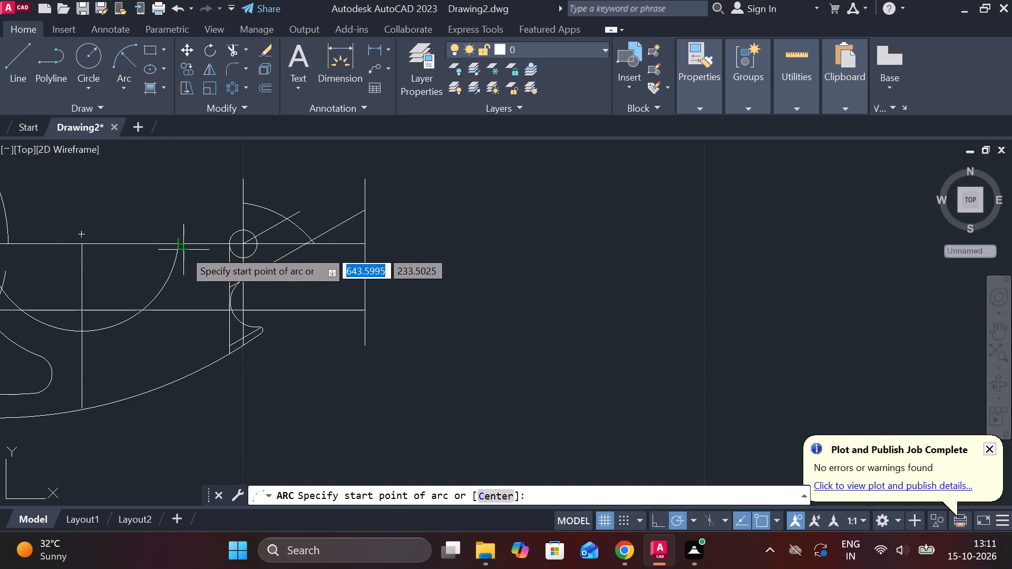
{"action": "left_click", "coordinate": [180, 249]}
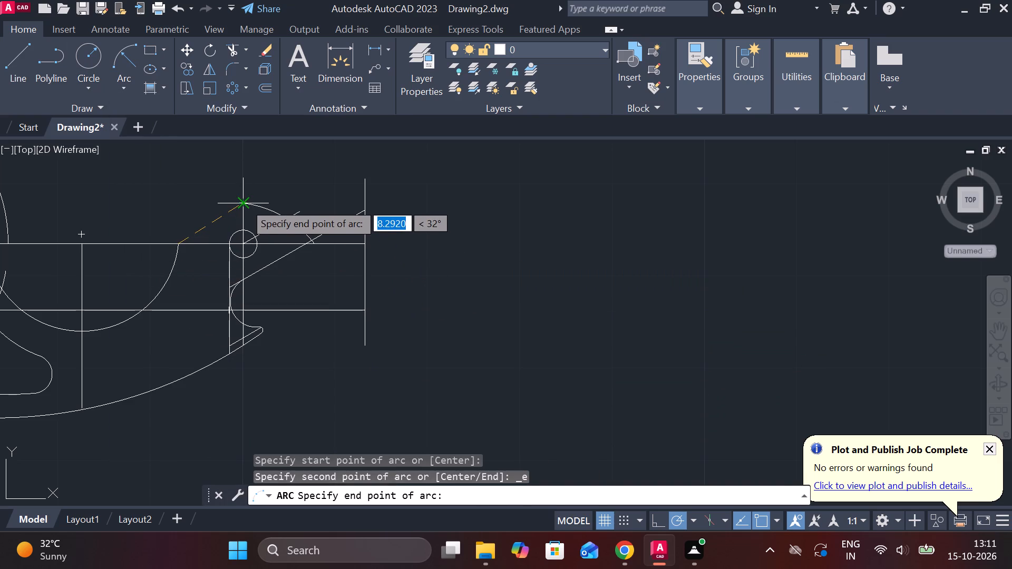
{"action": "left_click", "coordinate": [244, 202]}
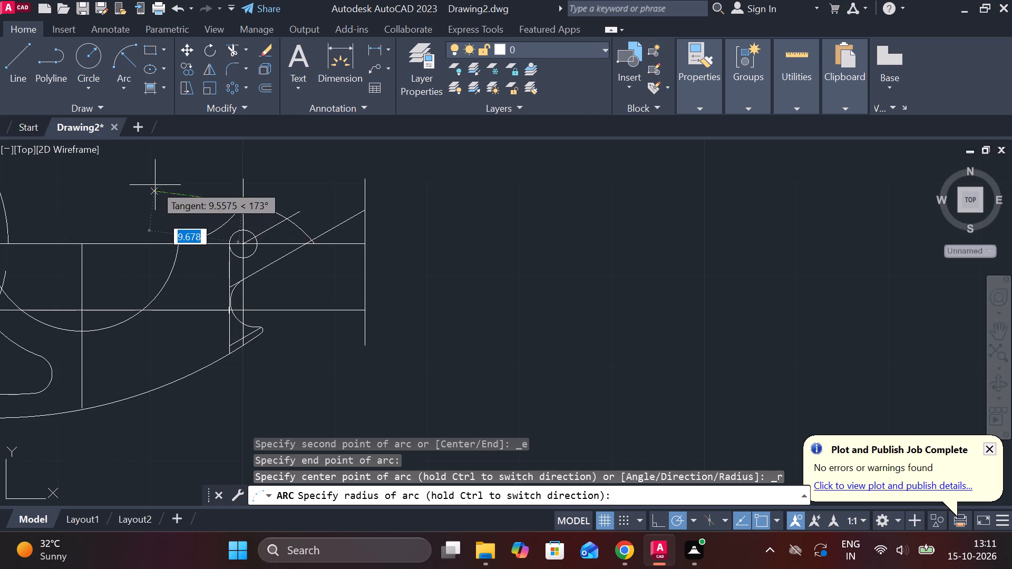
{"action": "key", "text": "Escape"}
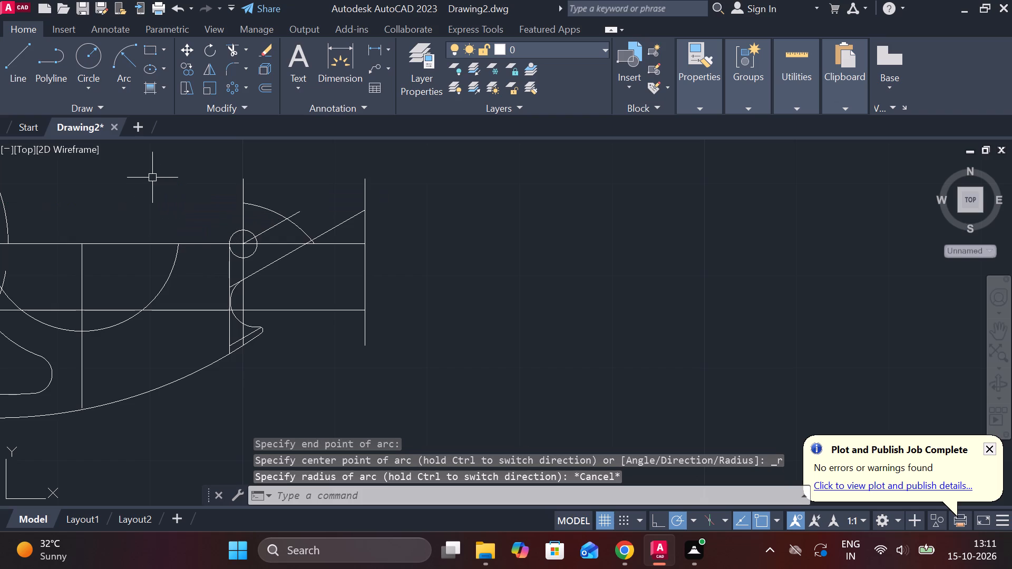
Draw a start-end-radius arc of radius 7 from the trimmed large arc's upper end to the lower curve's end on the horizontal centreline.
{"action": "left_click", "coordinate": [129, 90]}
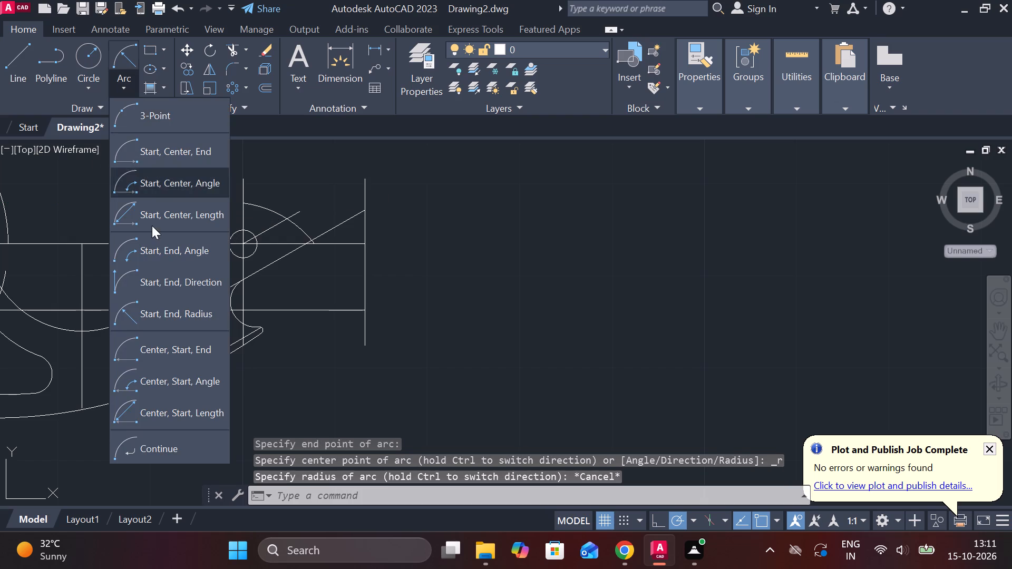
{"action": "left_click", "coordinate": [174, 318]}
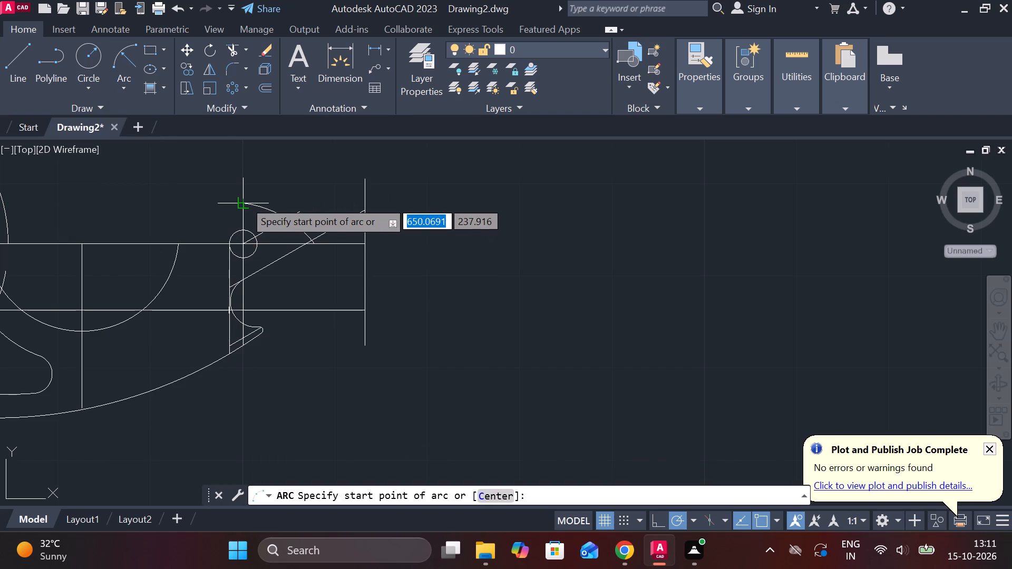
{"action": "left_click", "coordinate": [244, 200]}
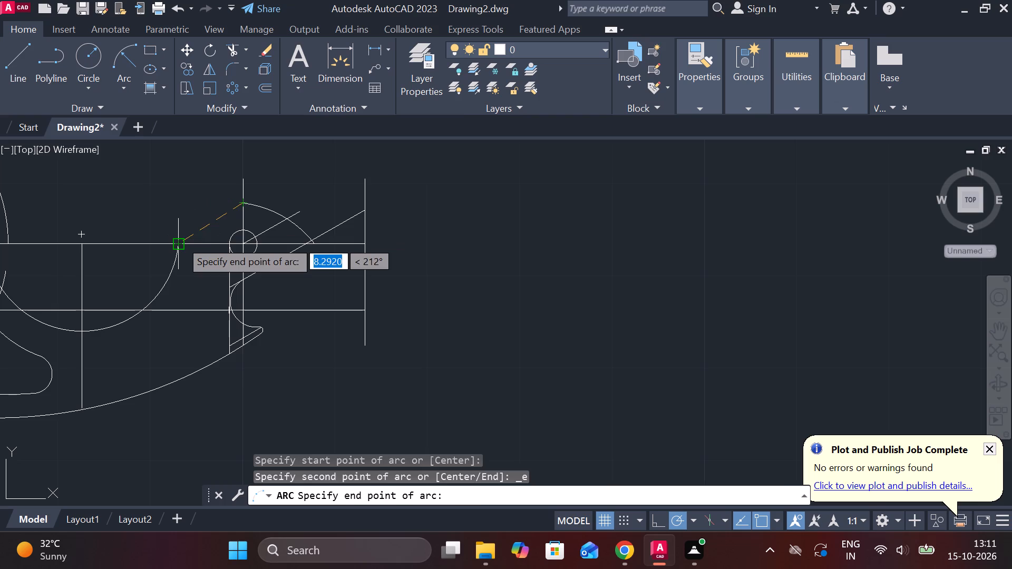
{"action": "left_click", "coordinate": [180, 240]}
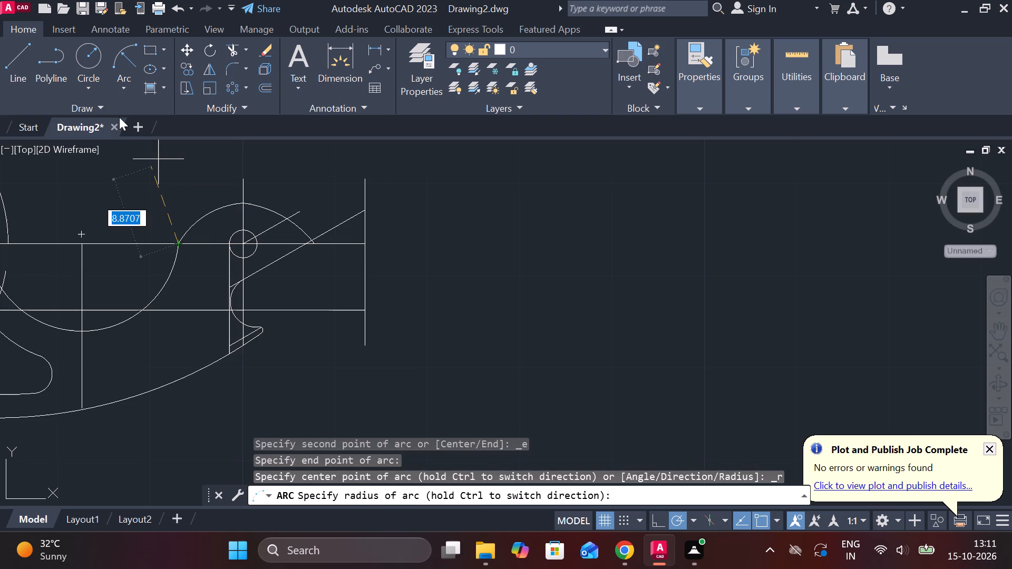
{"action": "key", "text": "7"}
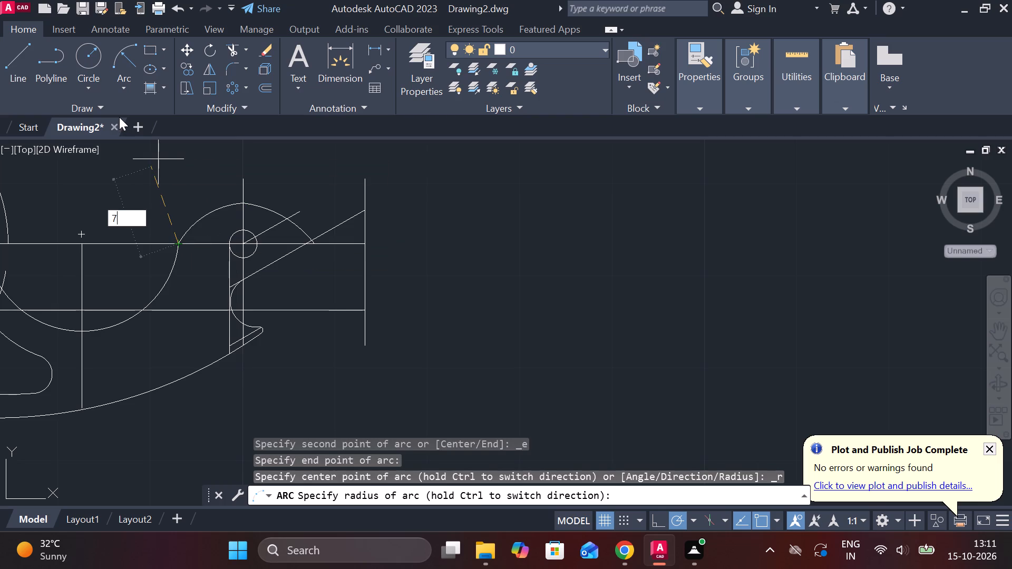
{"action": "key", "text": "Return"}
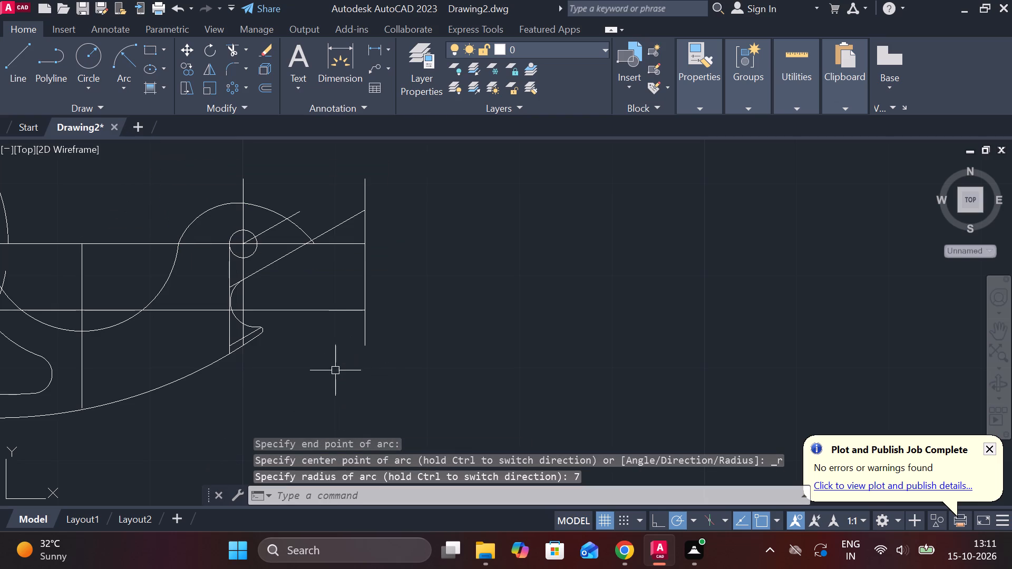
Extend the short inclined line at the hook tip up to the copied horizontal line.
{"action": "scroll", "coordinate": [298, 356], "scroll_direction": "down", "scroll_amount": 1}
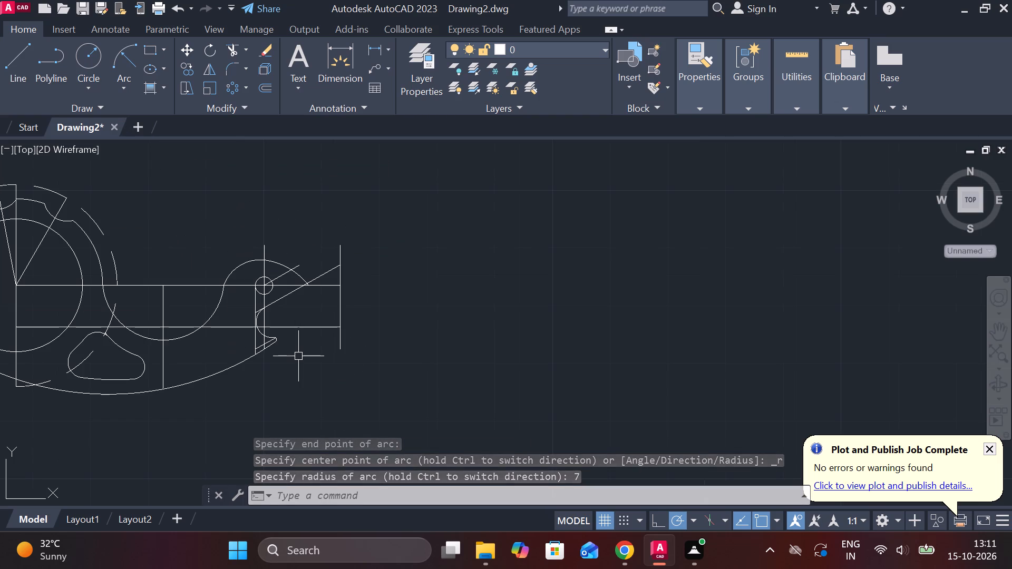
{"action": "scroll", "coordinate": [265, 333], "scroll_direction": "up", "scroll_amount": 5}
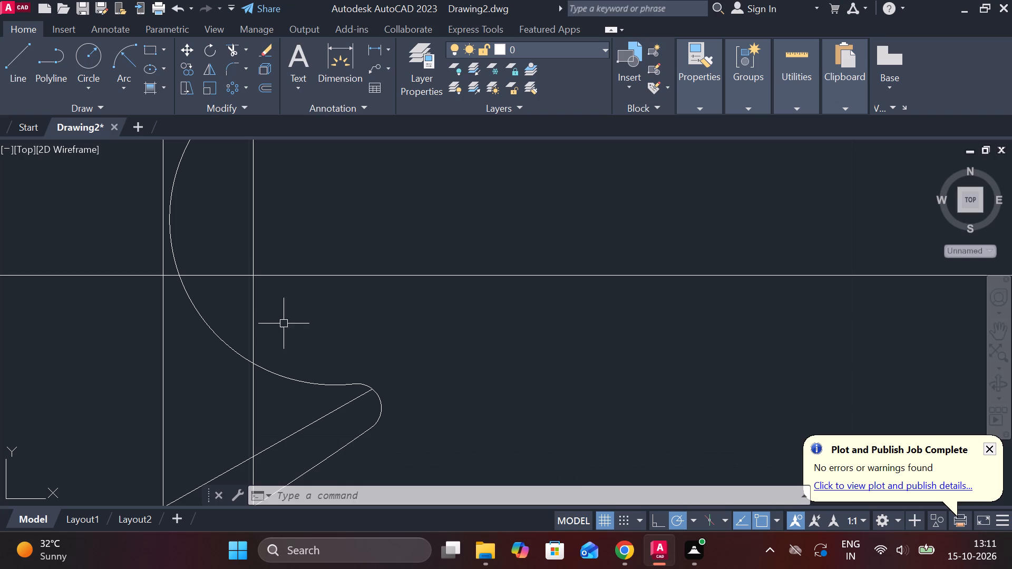
{"action": "scroll", "coordinate": [328, 298], "scroll_direction": "down", "scroll_amount": 3}
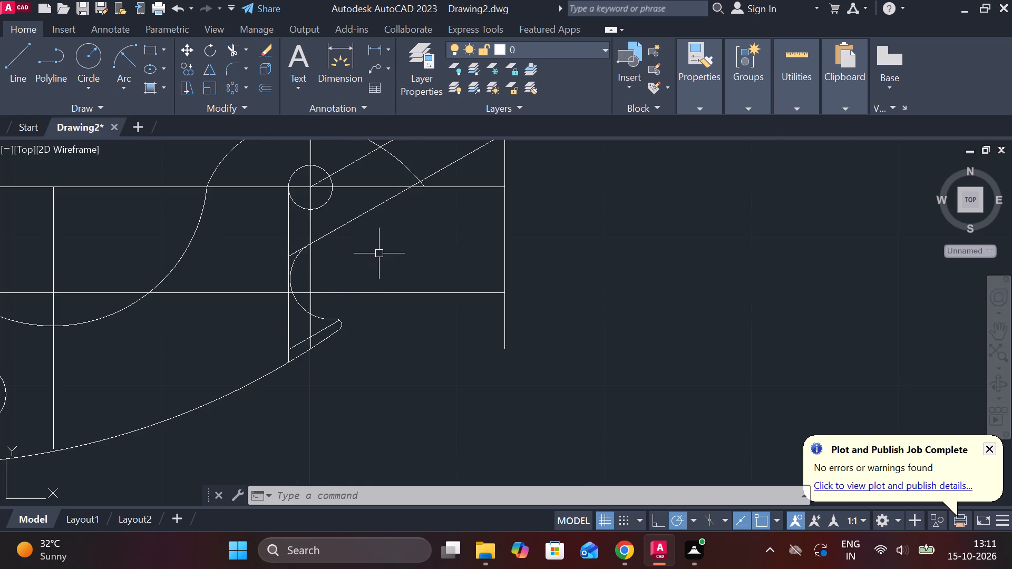
{"action": "left_click", "coordinate": [329, 500]}
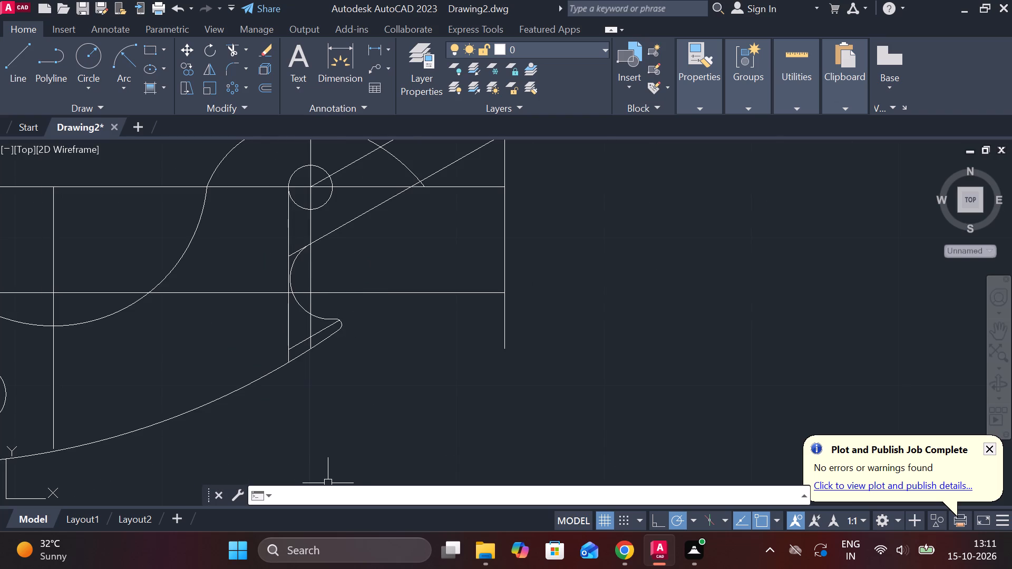
{"action": "type", "text": "EX"}
{"action": "key", "text": "Return"}
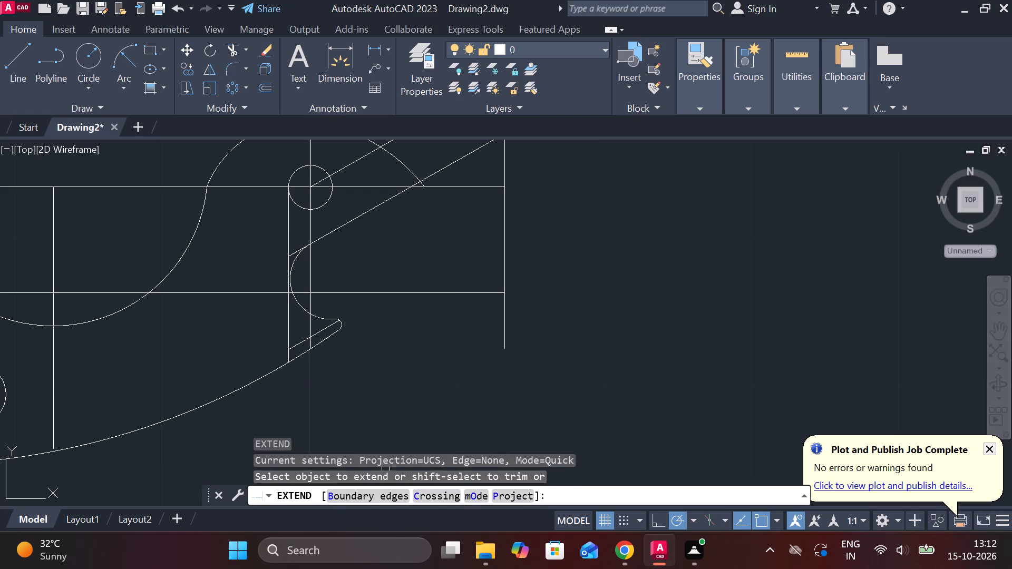
{"action": "left_click", "coordinate": [323, 328]}
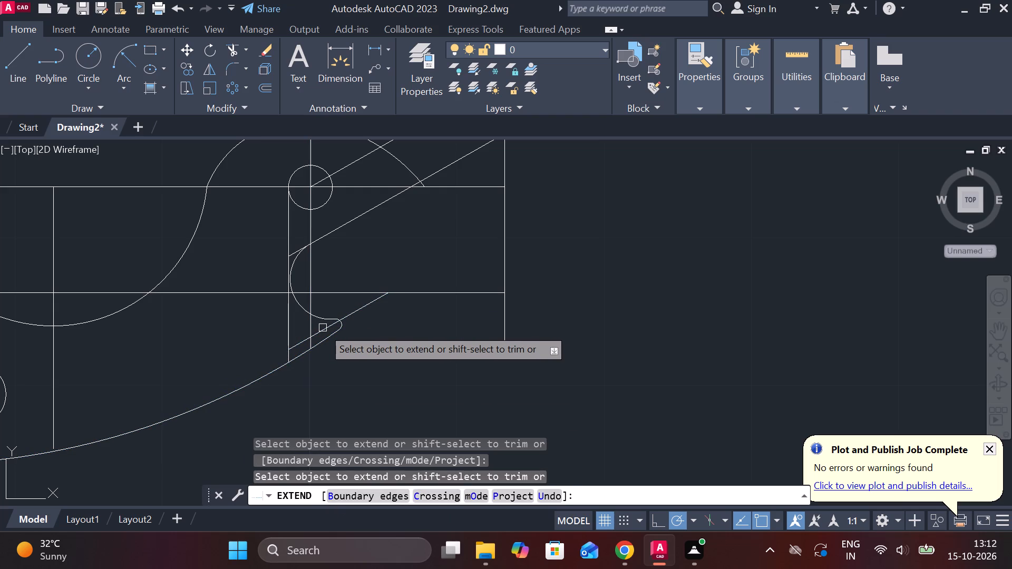
Trim away all three pieces of the concave arc running from the upper inclined line down to the small hook-tip arc.
{"action": "left_click", "coordinate": [236, 51]}
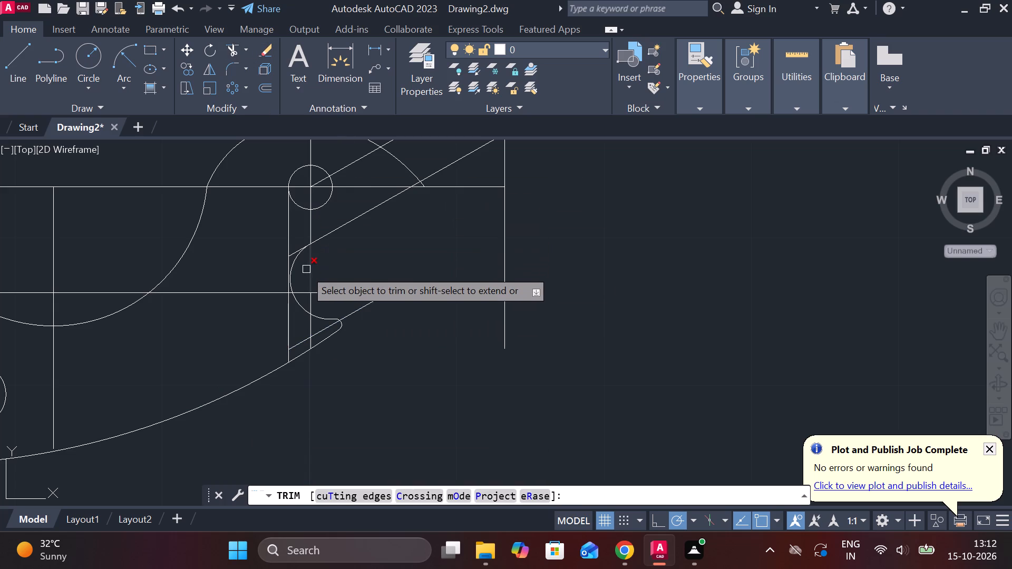
{"action": "scroll", "coordinate": [352, 257], "scroll_direction": "up", "scroll_amount": 2}
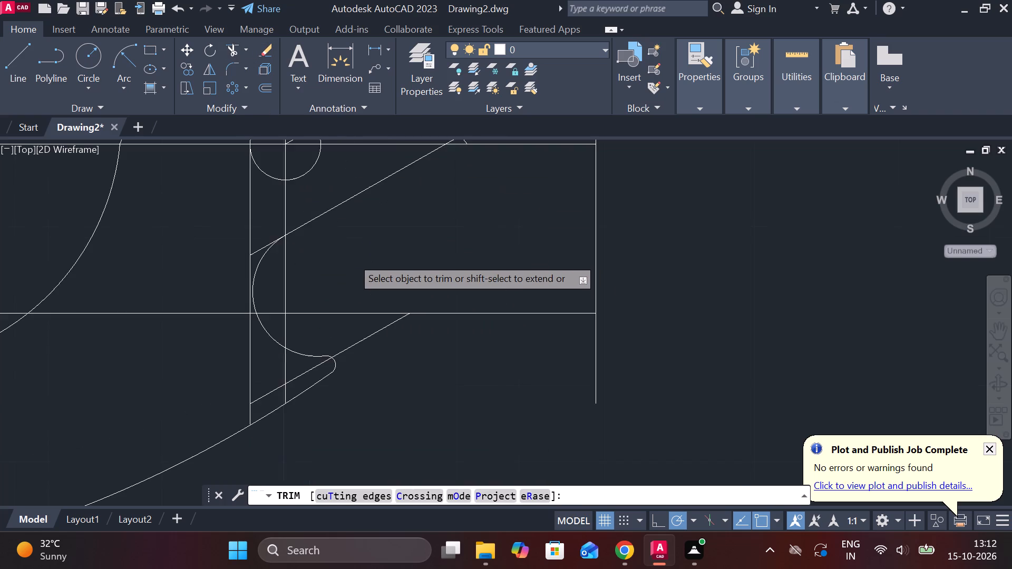
{"action": "left_click", "coordinate": [220, 377]}
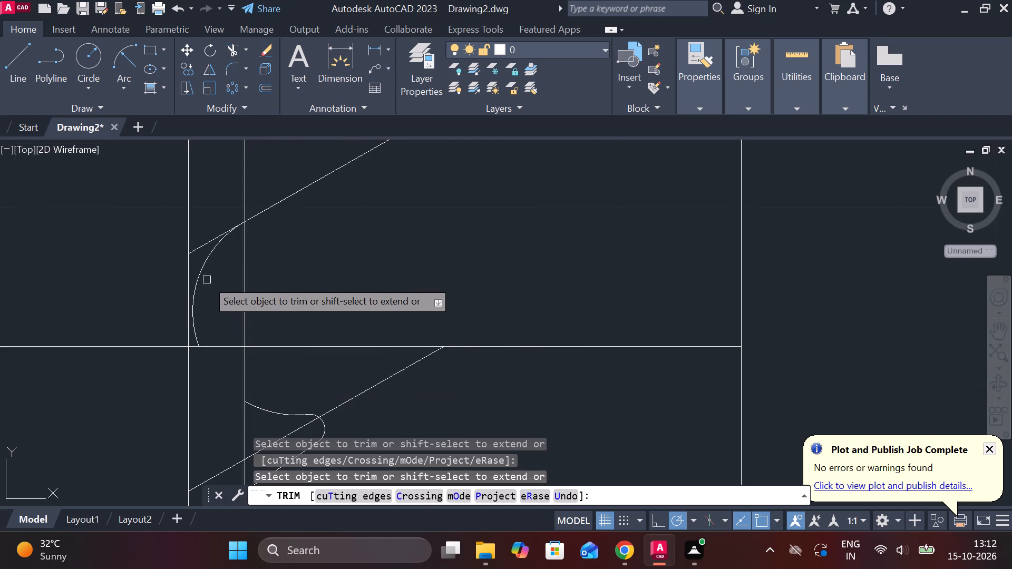
{"action": "left_click", "coordinate": [203, 270]}
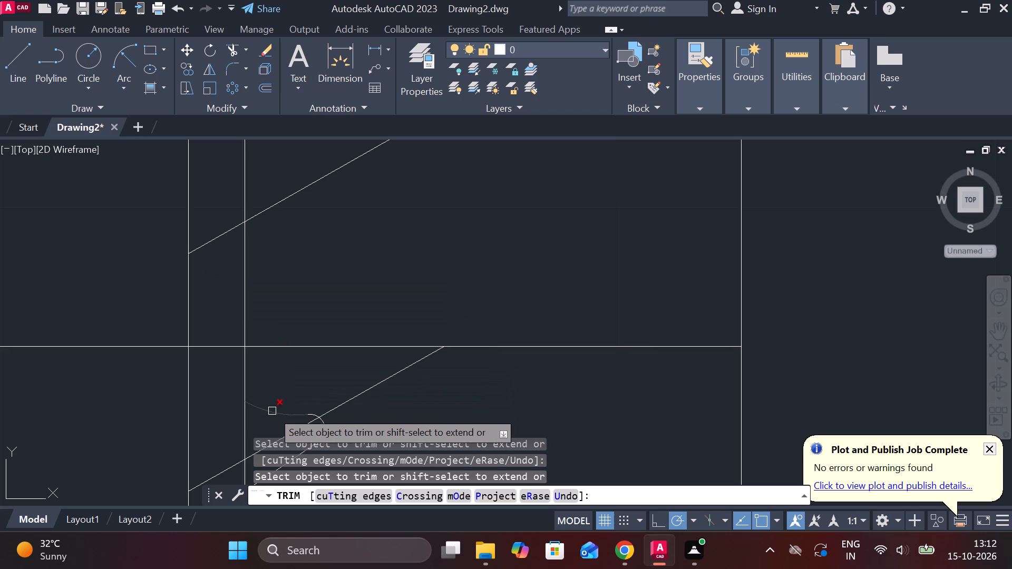
{"action": "left_click", "coordinate": [272, 411]}
{"action": "scroll", "coordinate": [301, 408], "scroll_direction": "up", "scroll_amount": 2}
{"action": "scroll", "coordinate": [301, 408], "scroll_direction": "down", "scroll_amount": 3}
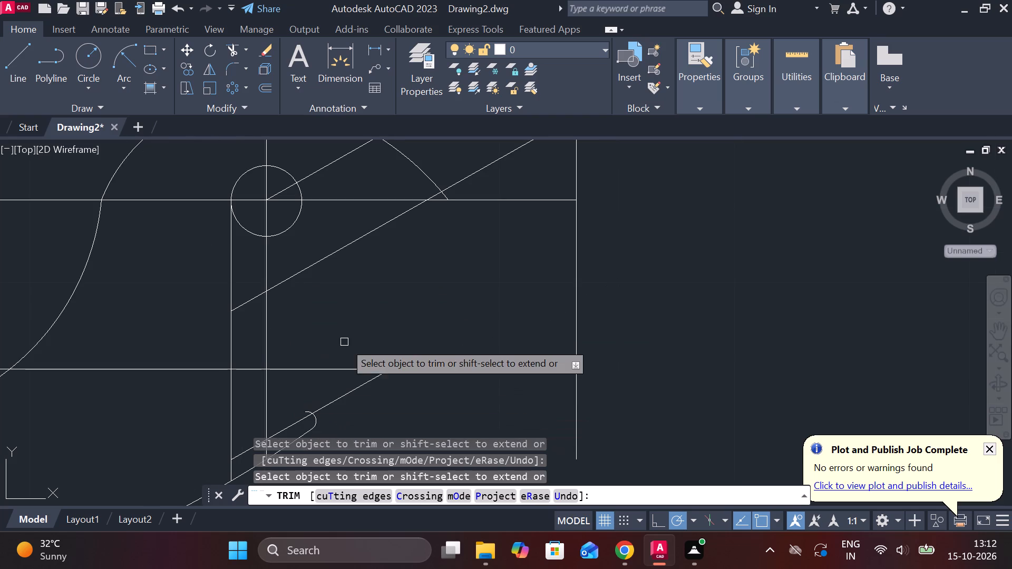
{"action": "scroll", "coordinate": [354, 322], "scroll_direction": "down", "scroll_amount": 2}
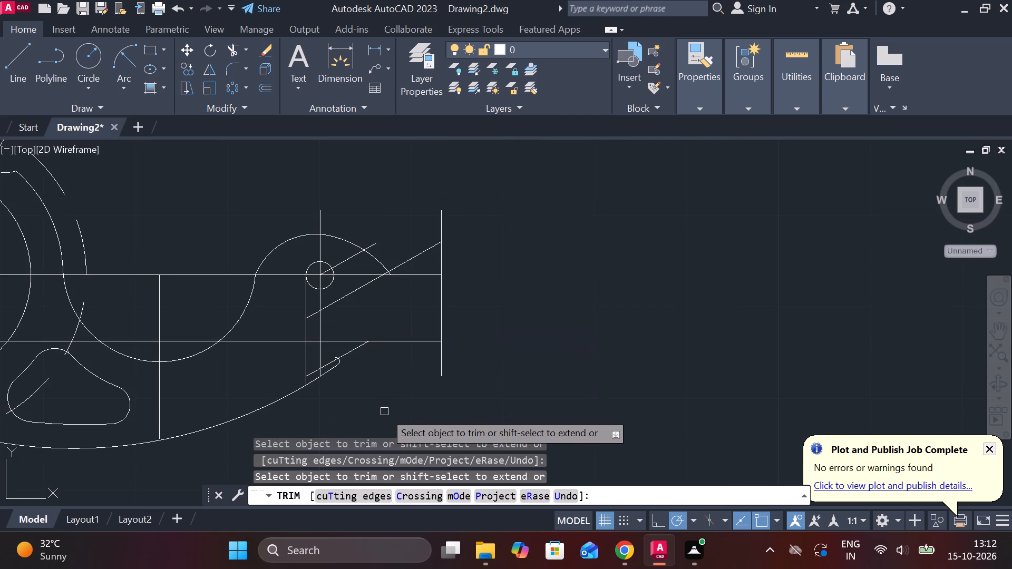
{"action": "key", "text": "Escape"}
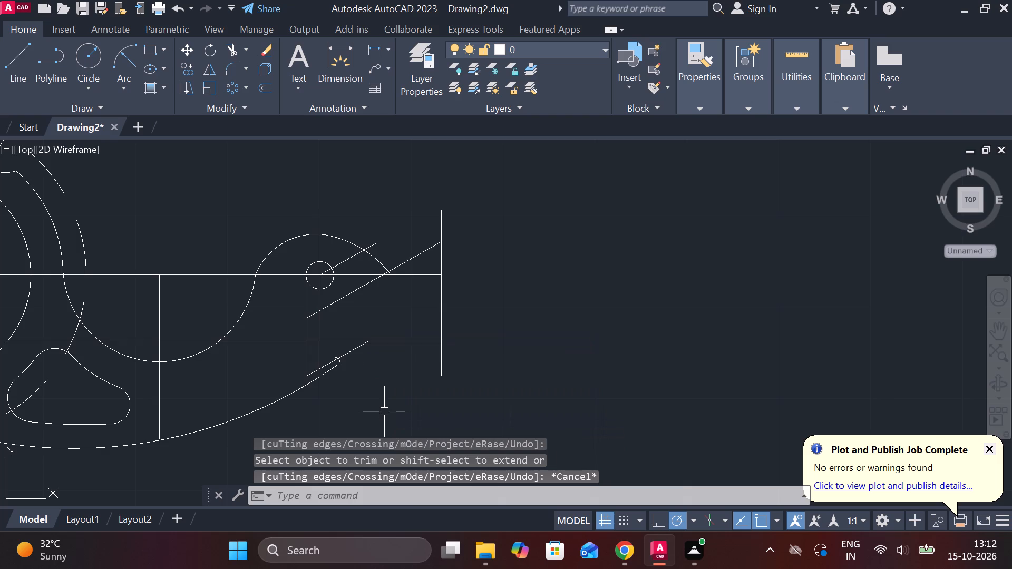
Extend the long lower curve at the hook tip up to the lower horizontal line.
{"action": "type", "text": "EX"}
{"action": "key", "text": "Return"}
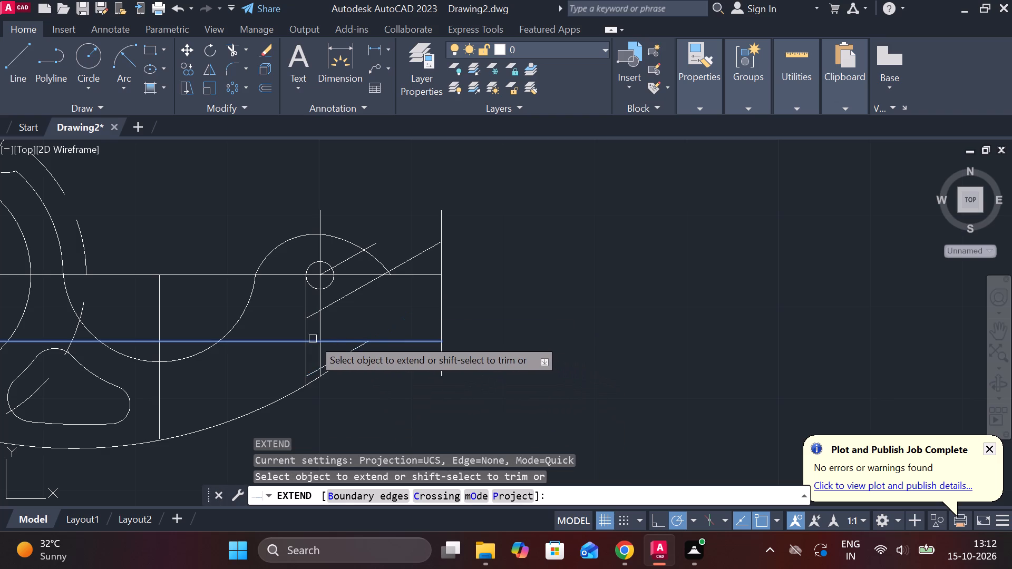
{"action": "left_click", "coordinate": [335, 370]}
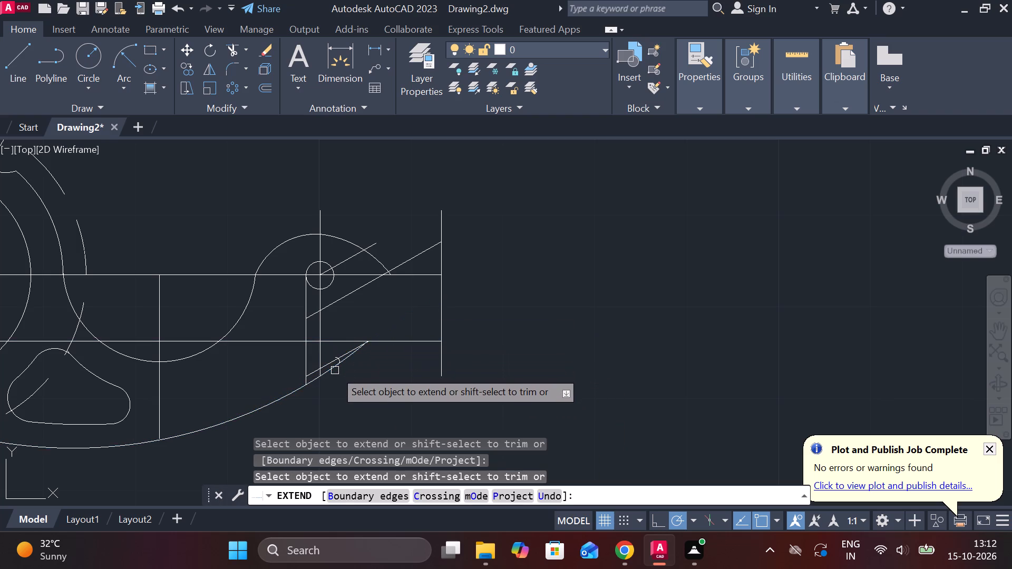
{"action": "scroll", "coordinate": [362, 378], "scroll_direction": "up", "scroll_amount": 3}
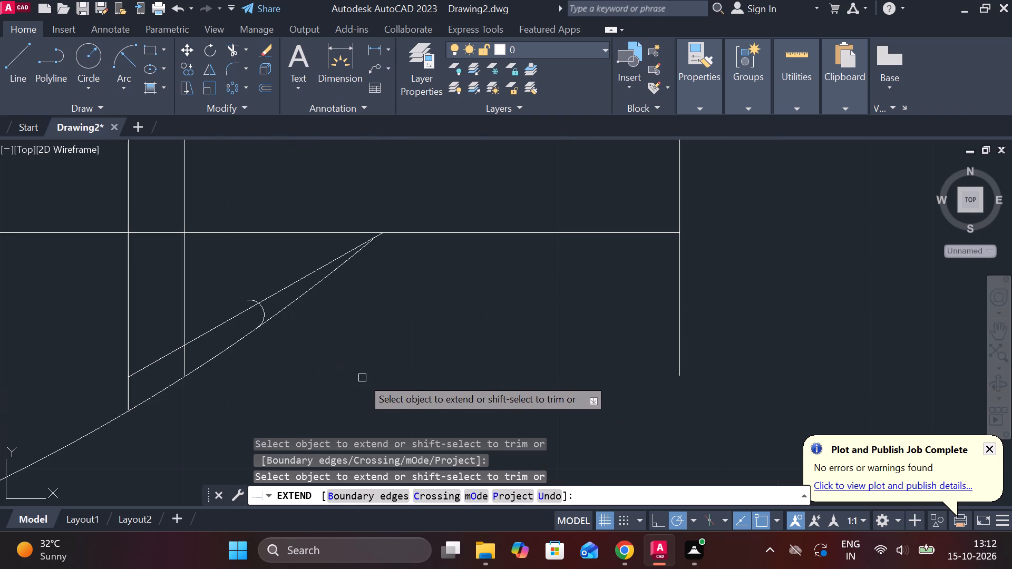
{"action": "key", "text": "Escape"}
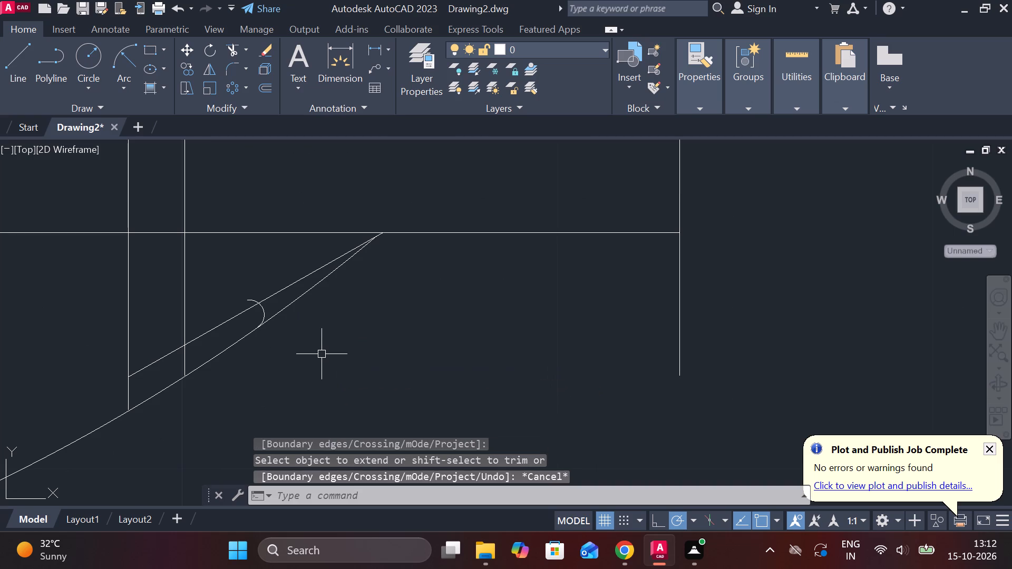
Delete the small leftover rounding arc between the lower inclined line and the lower curve.
{"action": "left_click", "coordinate": [262, 316]}
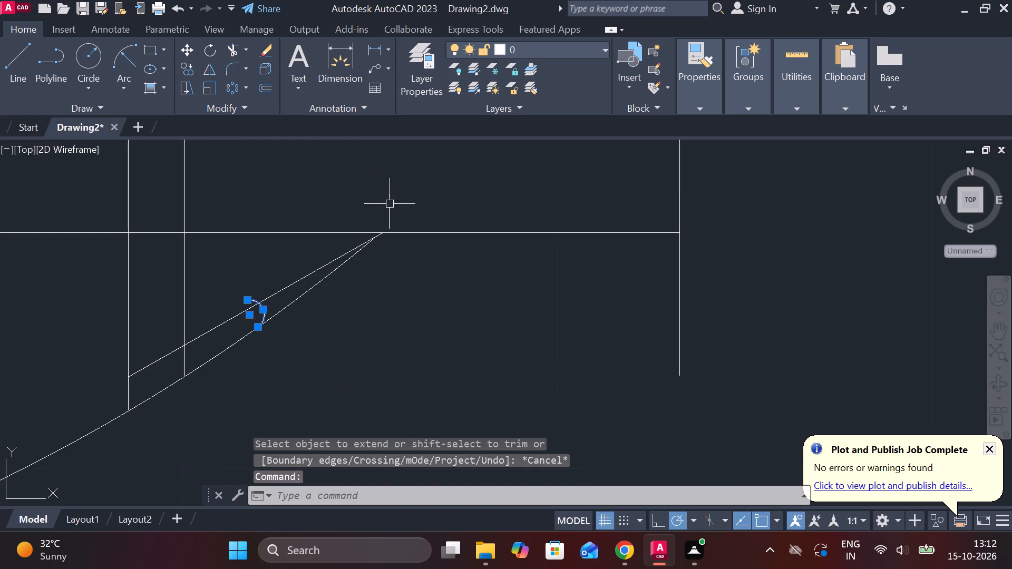
{"action": "key", "text": "Delete"}
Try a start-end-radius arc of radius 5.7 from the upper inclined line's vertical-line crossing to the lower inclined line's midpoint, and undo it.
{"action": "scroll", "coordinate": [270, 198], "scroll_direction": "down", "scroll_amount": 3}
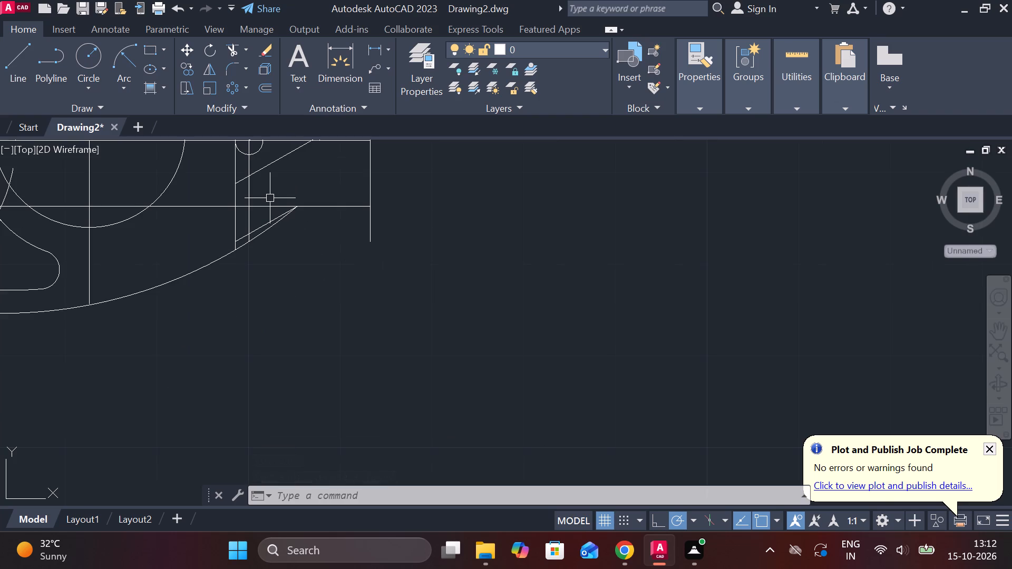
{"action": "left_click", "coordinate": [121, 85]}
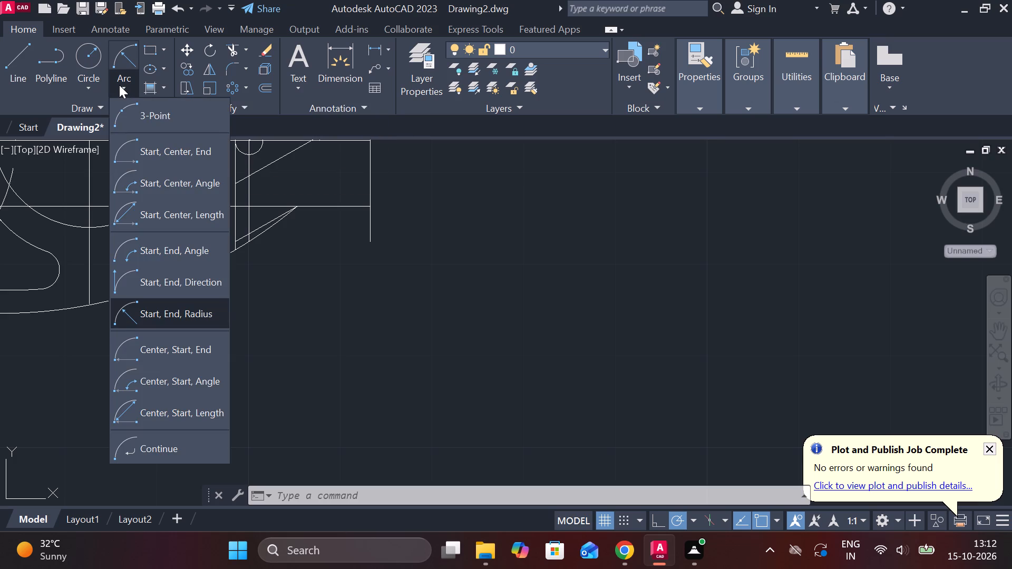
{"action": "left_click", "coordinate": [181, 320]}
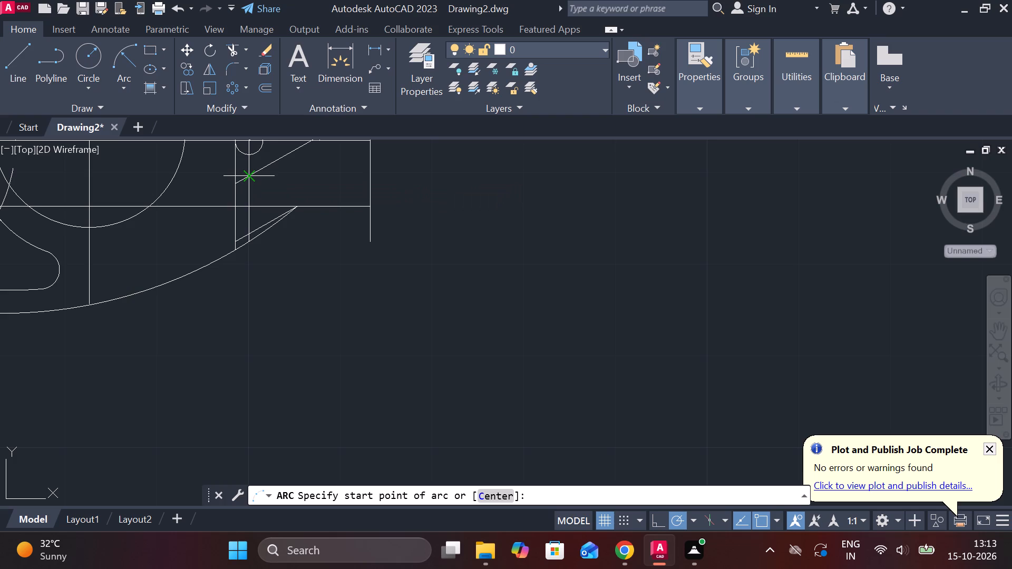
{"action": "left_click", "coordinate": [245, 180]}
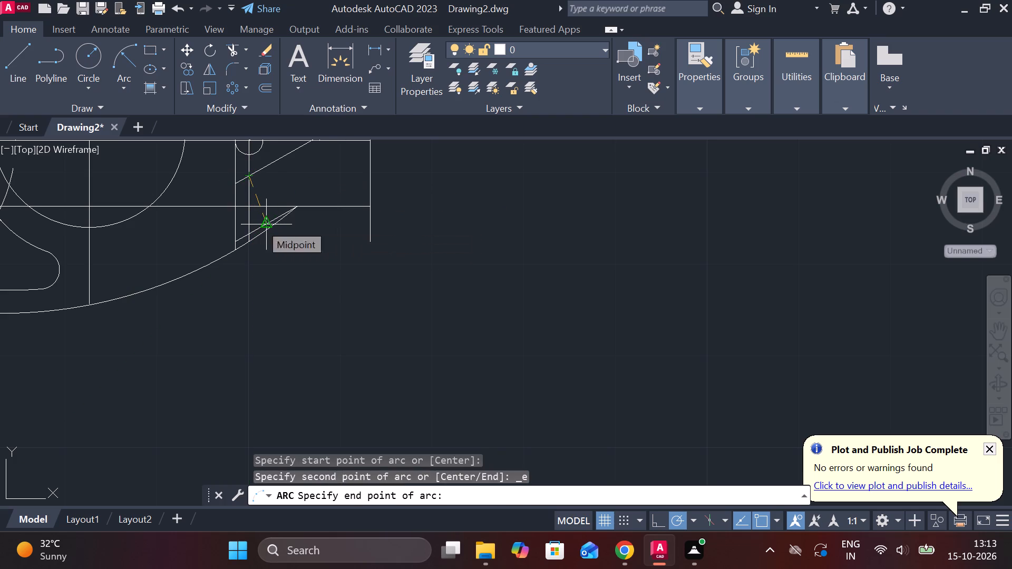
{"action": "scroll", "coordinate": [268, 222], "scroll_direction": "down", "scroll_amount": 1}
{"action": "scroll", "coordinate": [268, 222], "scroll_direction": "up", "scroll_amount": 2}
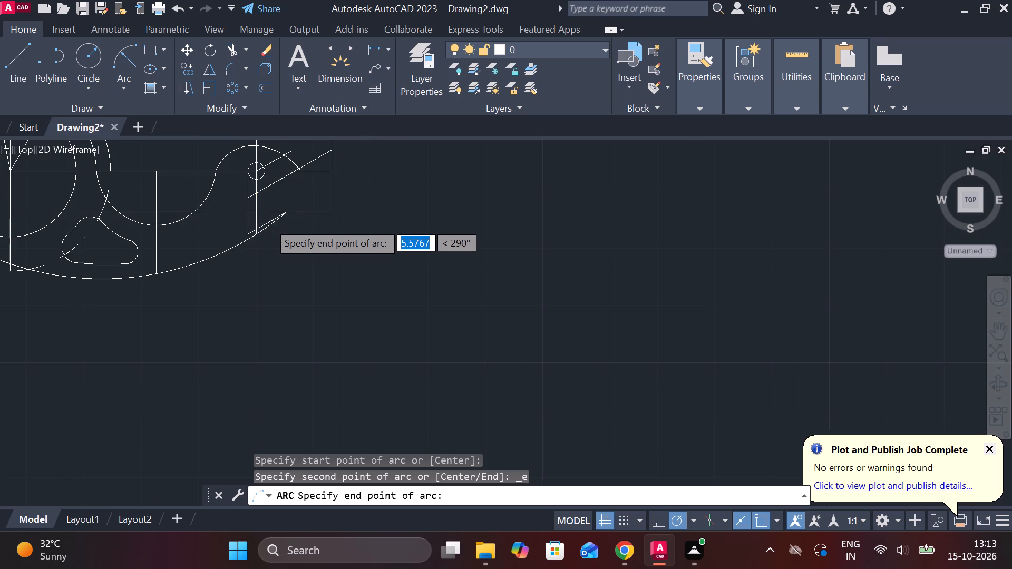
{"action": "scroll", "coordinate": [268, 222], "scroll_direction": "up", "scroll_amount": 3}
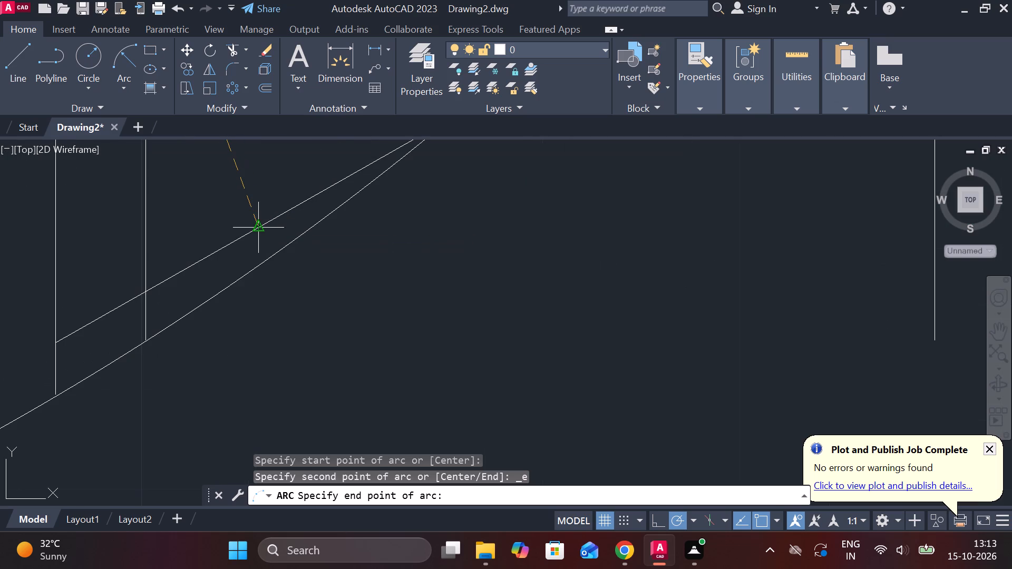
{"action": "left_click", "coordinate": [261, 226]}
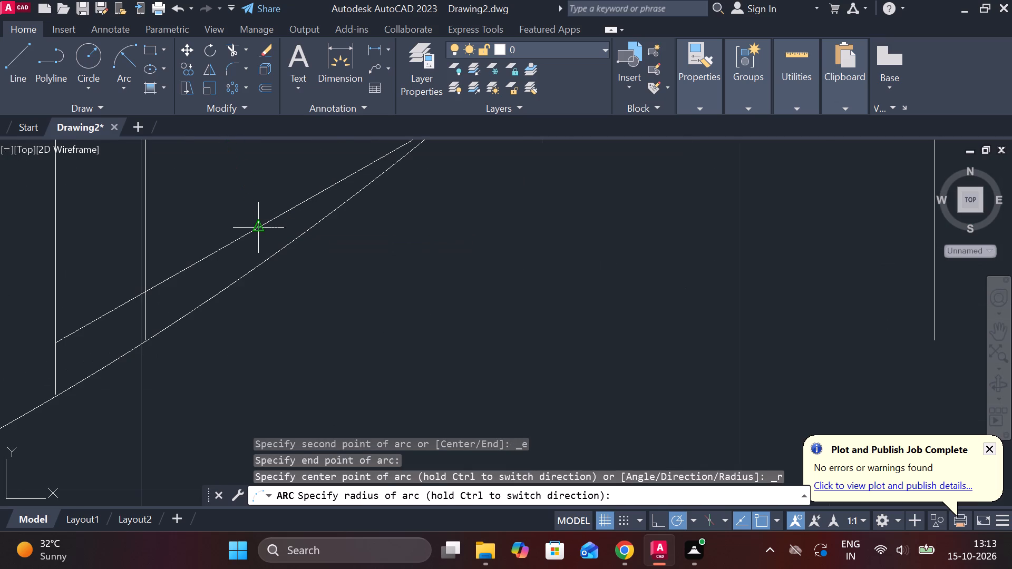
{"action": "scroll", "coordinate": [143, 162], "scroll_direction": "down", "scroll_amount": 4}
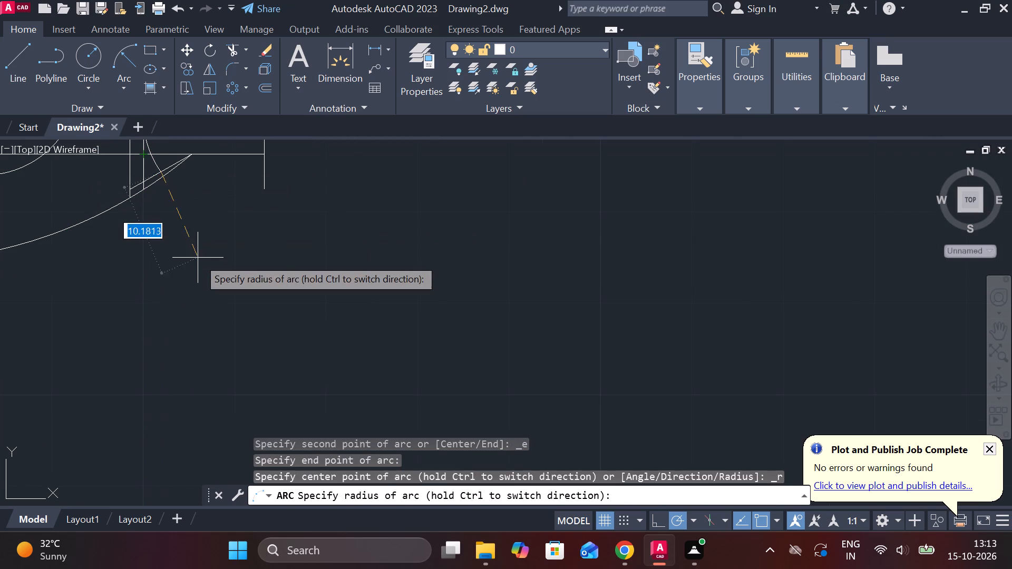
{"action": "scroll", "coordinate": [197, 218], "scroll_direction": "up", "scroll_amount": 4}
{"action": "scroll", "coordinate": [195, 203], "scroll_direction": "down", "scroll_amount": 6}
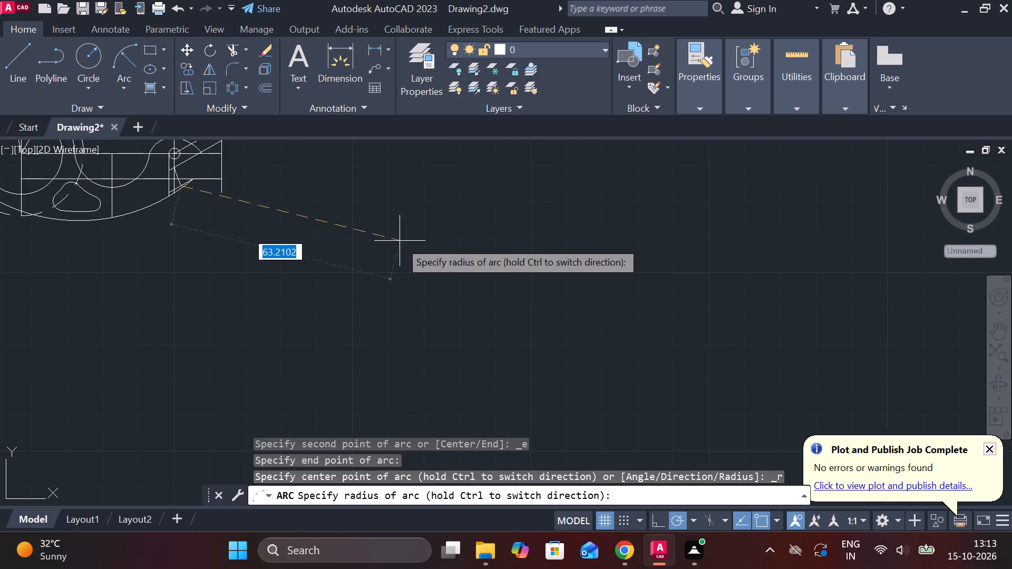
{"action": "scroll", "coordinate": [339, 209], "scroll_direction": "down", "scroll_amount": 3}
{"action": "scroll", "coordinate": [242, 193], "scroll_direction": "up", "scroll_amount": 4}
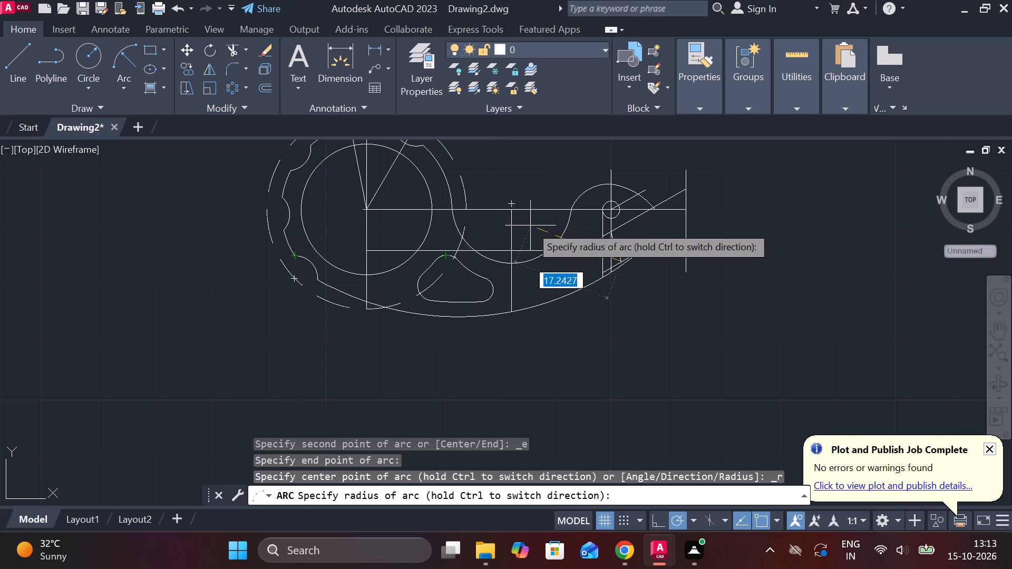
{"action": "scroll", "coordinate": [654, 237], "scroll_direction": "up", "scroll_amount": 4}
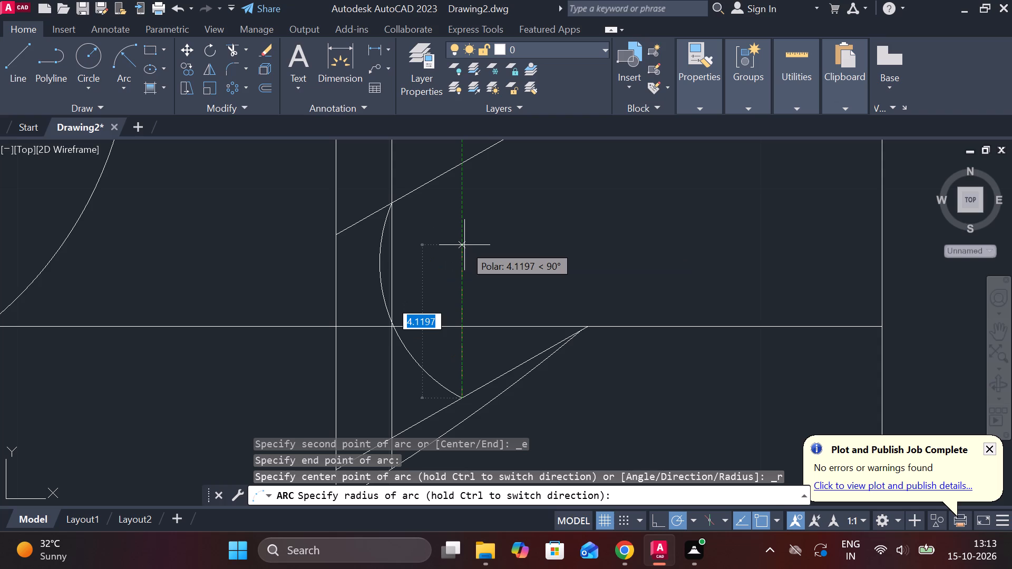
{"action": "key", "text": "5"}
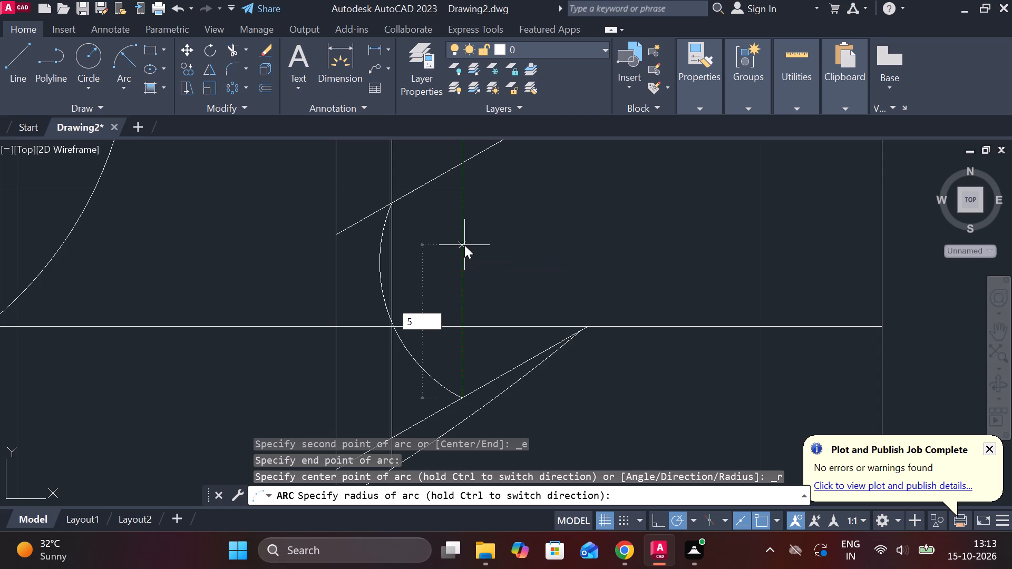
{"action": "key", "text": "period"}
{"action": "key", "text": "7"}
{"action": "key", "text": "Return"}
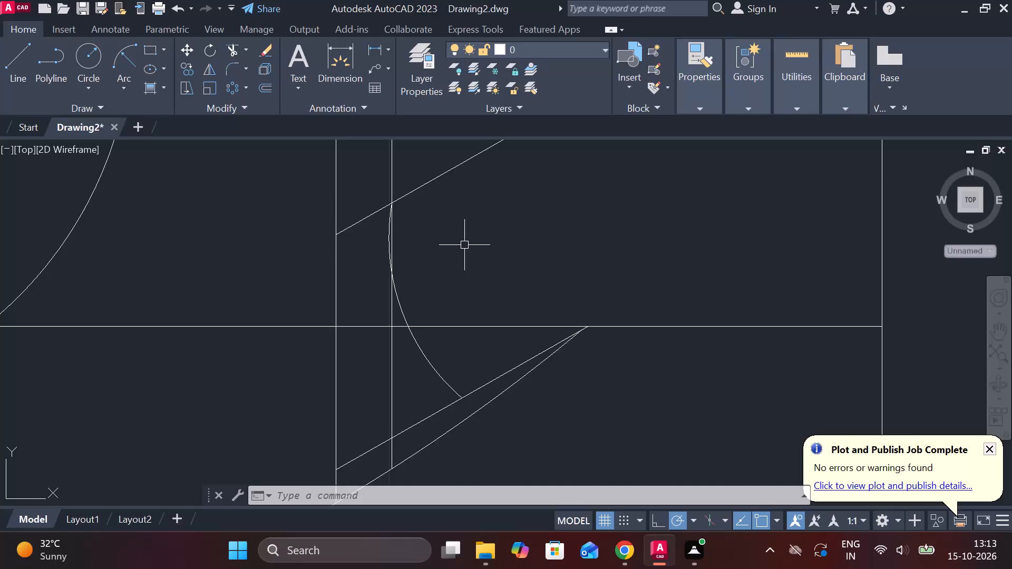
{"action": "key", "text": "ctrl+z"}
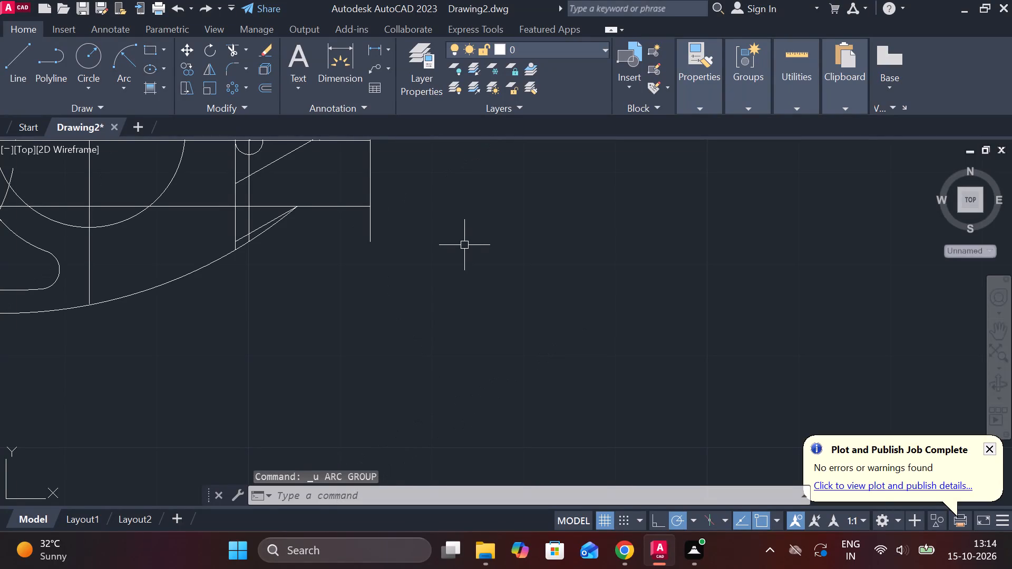
Fillet the inclined line through the small circle's centre and the lower inclined line at the hook tip with radius 5.7.
{"action": "scroll", "coordinate": [352, 164], "scroll_direction": "down", "scroll_amount": 2}
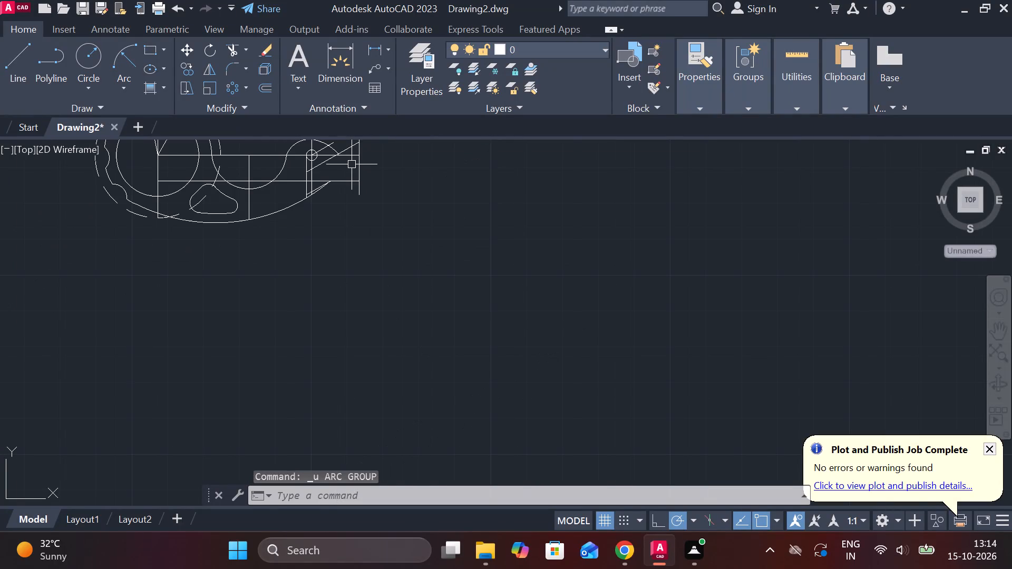
{"action": "scroll", "coordinate": [348, 152], "scroll_direction": "up", "scroll_amount": 4}
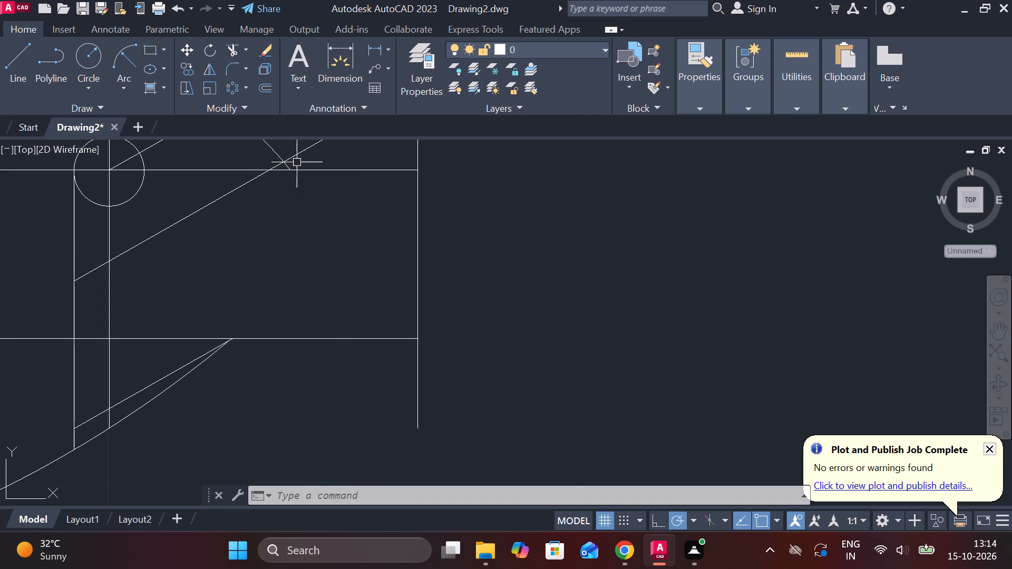
{"action": "scroll", "coordinate": [295, 163], "scroll_direction": "down", "scroll_amount": 2}
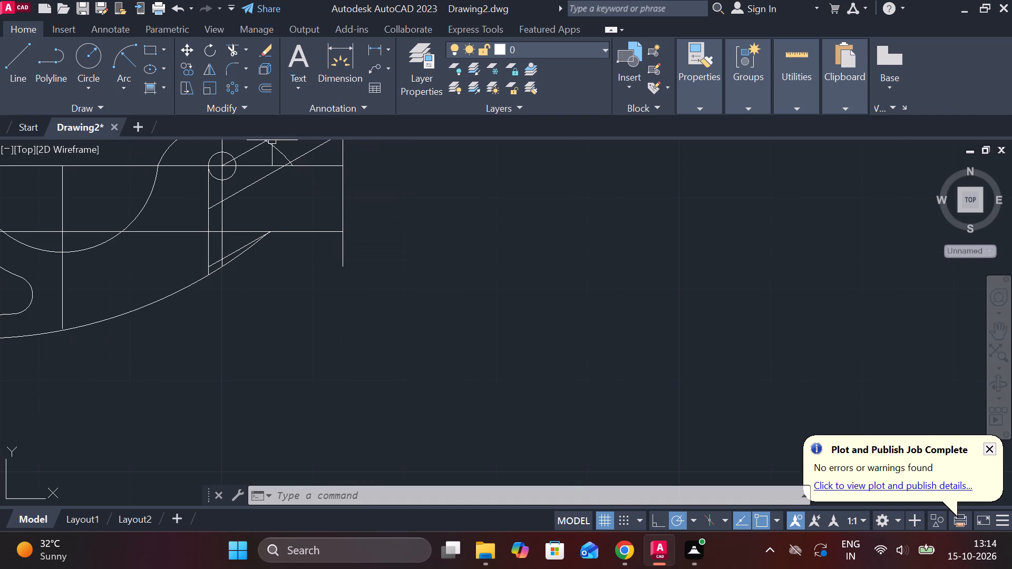
{"action": "left_click", "coordinate": [232, 66]}
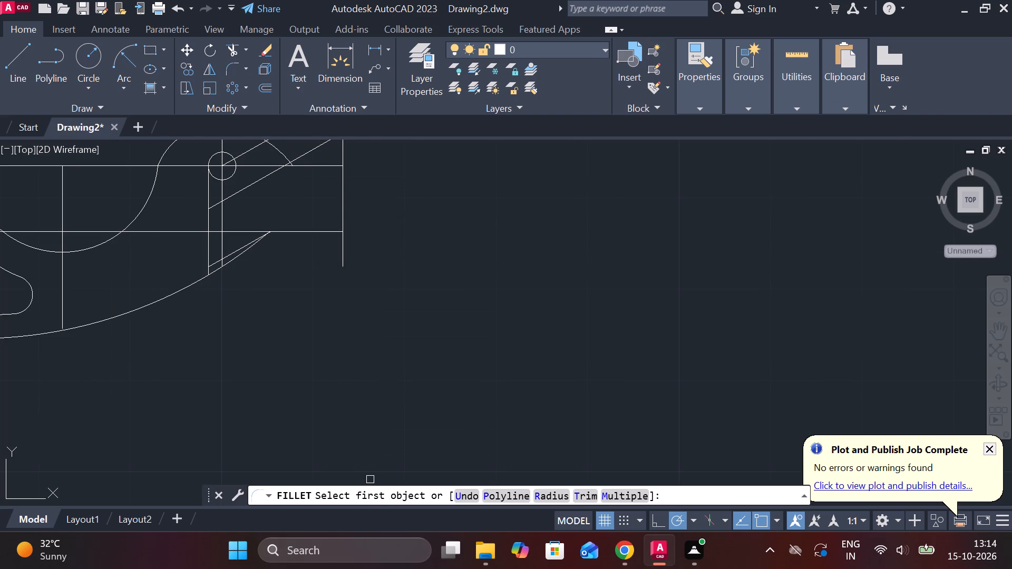
{"action": "left_click", "coordinate": [541, 504]}
{"action": "left_click", "coordinate": [548, 490]}
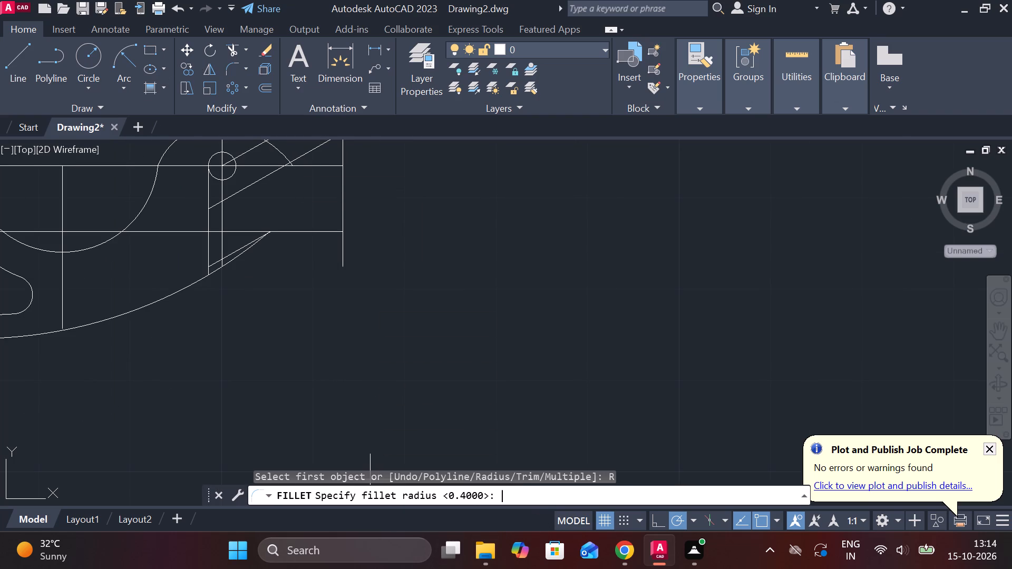
{"action": "key", "text": "5"}
{"action": "key", "text": "period"}
{"action": "key", "text": "7"}
{"action": "key", "text": "Return"}
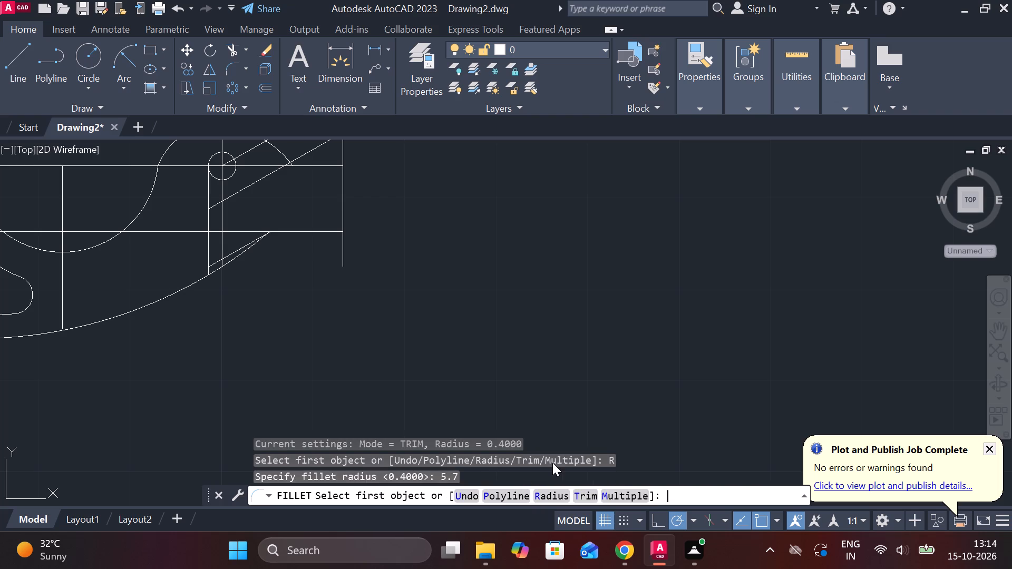
{"action": "scroll", "coordinate": [386, 263], "scroll_direction": "down", "scroll_amount": 2}
{"action": "scroll", "coordinate": [371, 178], "scroll_direction": "up", "scroll_amount": 2}
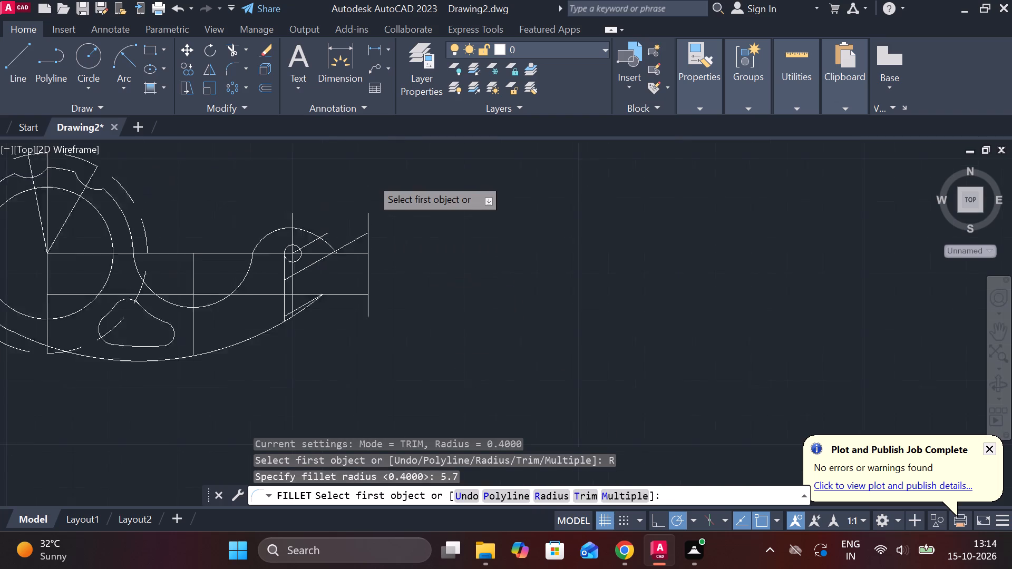
{"action": "scroll", "coordinate": [371, 178], "scroll_direction": "up", "scroll_amount": 1}
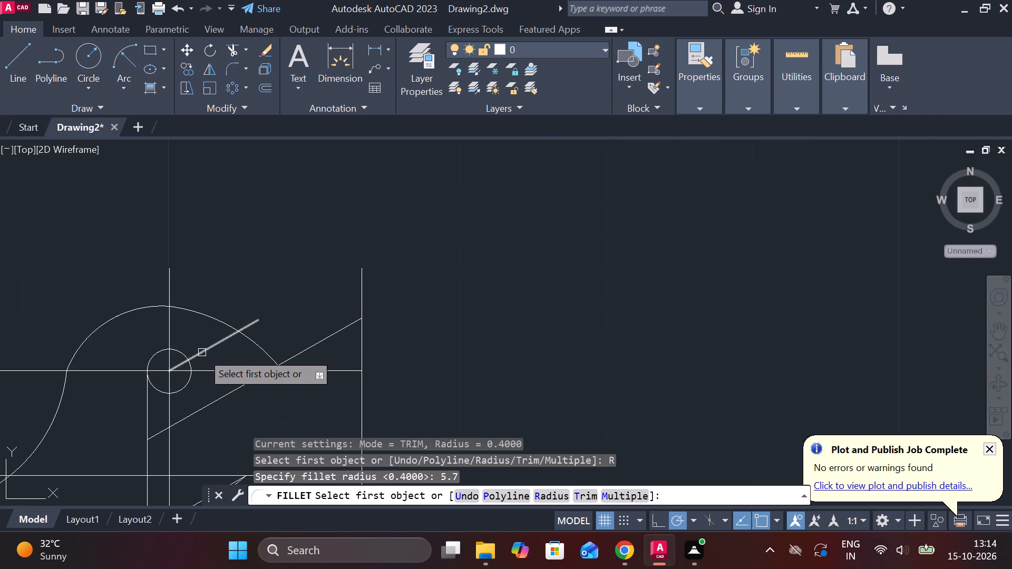
{"action": "double_click", "coordinate": [202, 352]}
{"action": "scroll", "coordinate": [202, 352], "scroll_direction": "down", "scroll_amount": 3}
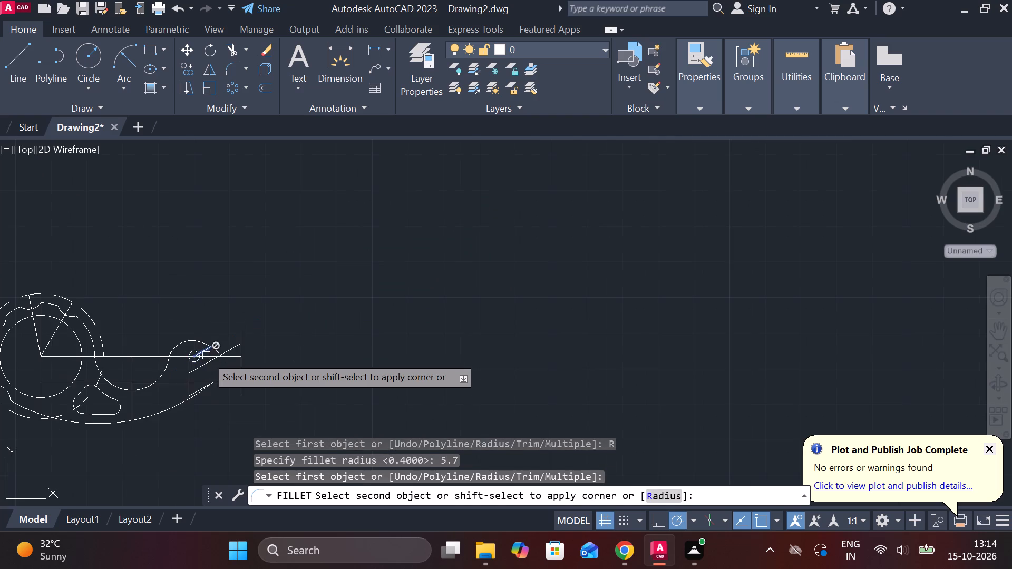
{"action": "scroll", "coordinate": [213, 382], "scroll_direction": "up", "scroll_amount": 4}
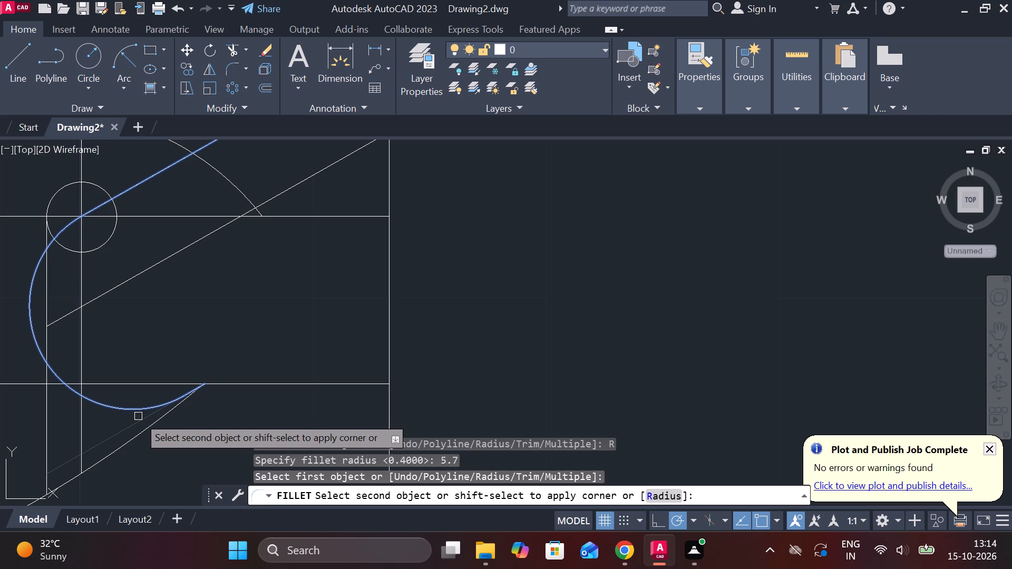
{"action": "left_click", "coordinate": [138, 416]}
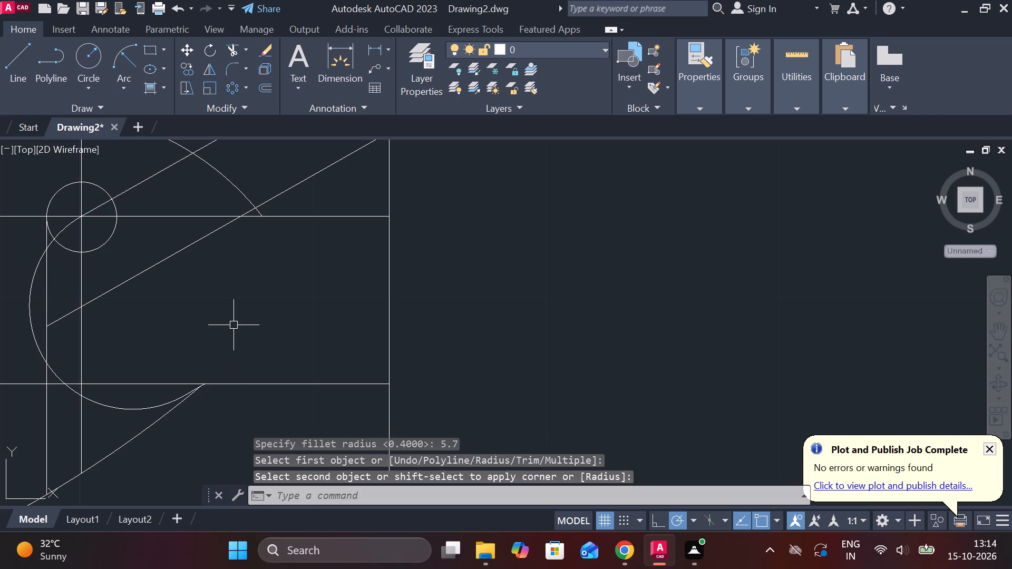
Fillet the lower end of the 5.7 radius arc and the long lower curve with radius 0.4 at the hook tip.
{"action": "scroll", "coordinate": [233, 324], "scroll_direction": "down", "scroll_amount": 1}
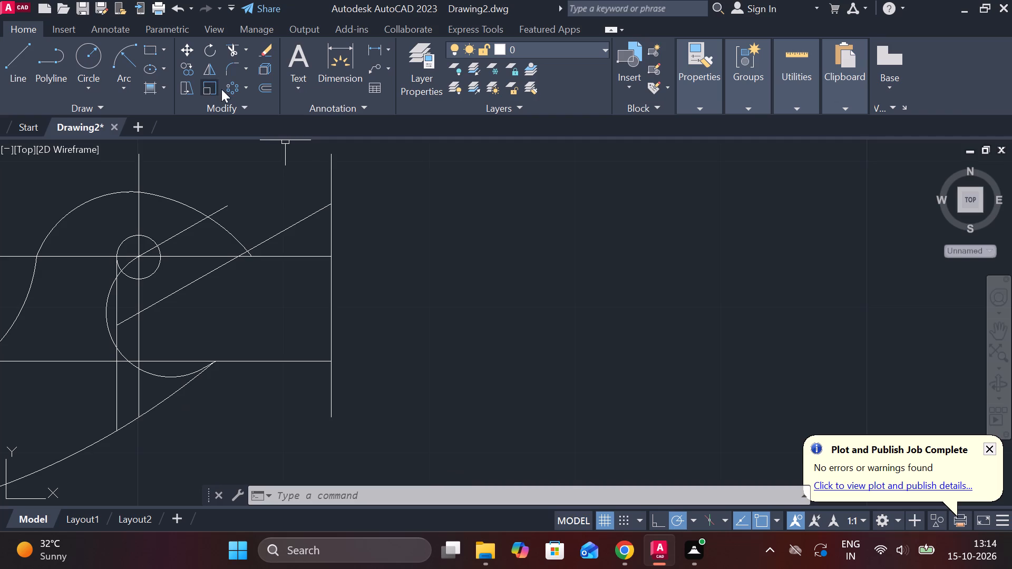
{"action": "left_click", "coordinate": [233, 68]}
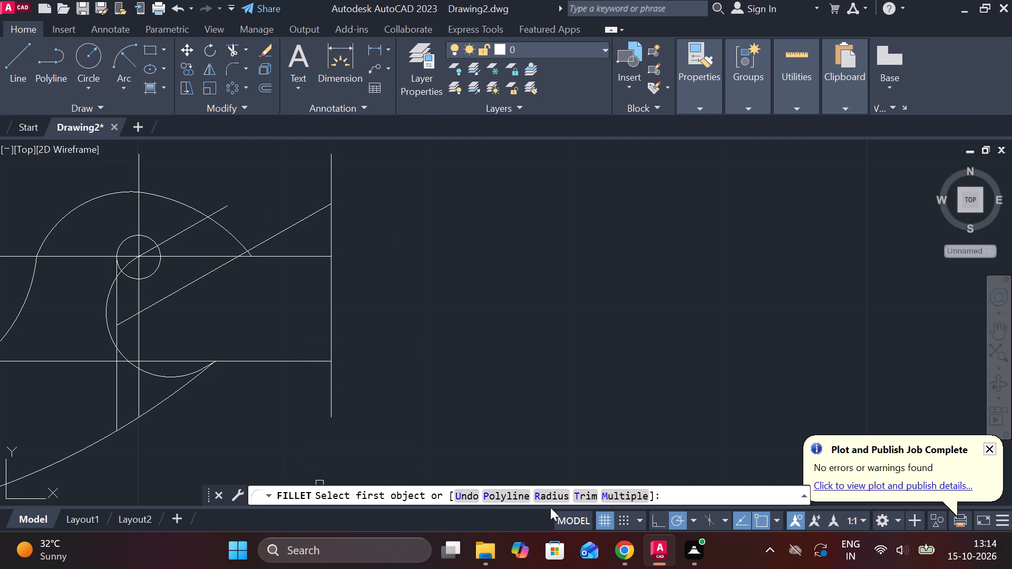
{"action": "left_click", "coordinate": [558, 497]}
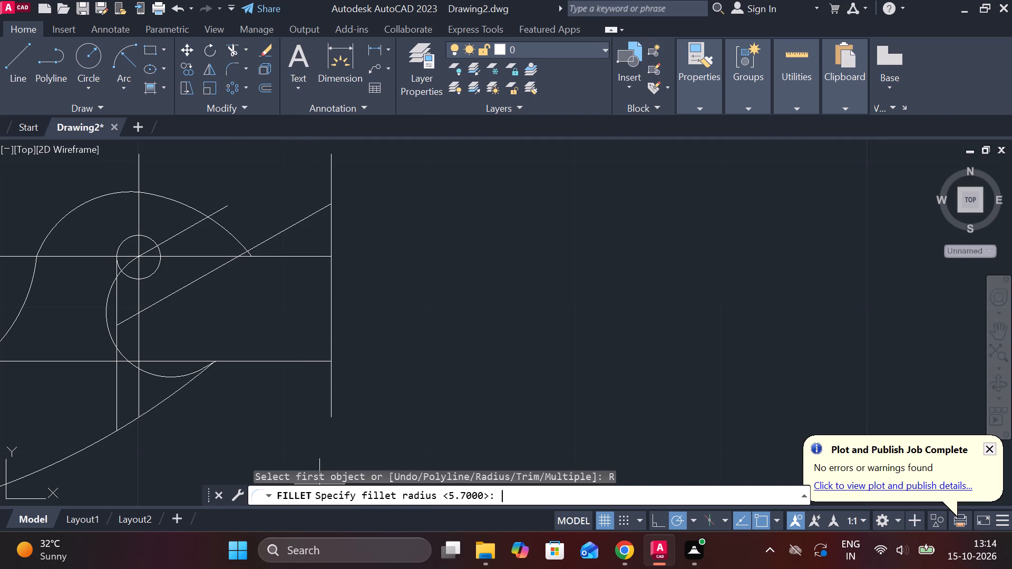
{"action": "key", "text": "0"}
{"action": "key", "text": "period"}
{"action": "key", "text": "4"}
{"action": "key", "text": "Return"}
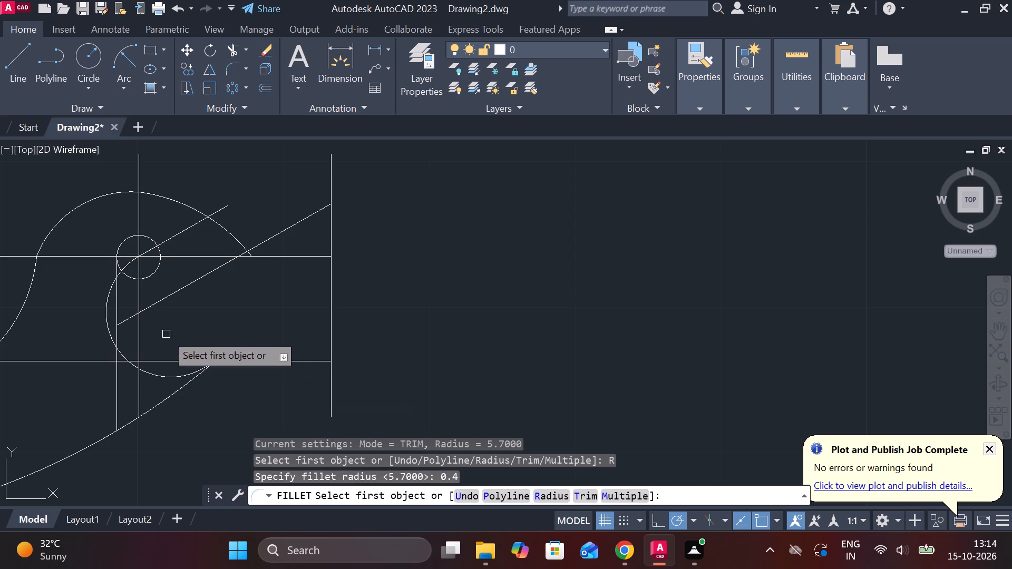
{"action": "left_click", "coordinate": [190, 371]}
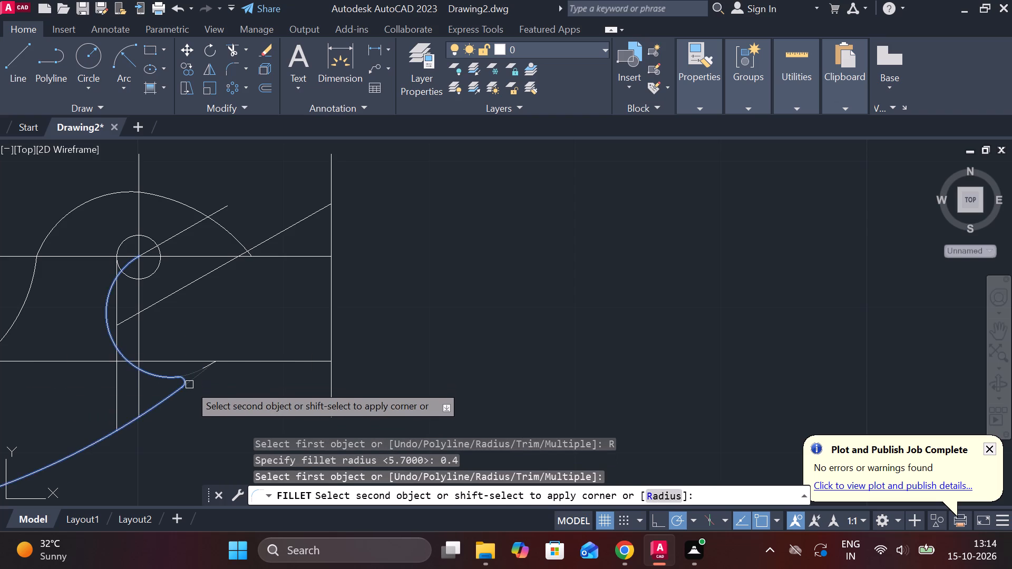
{"action": "left_click", "coordinate": [189, 385]}
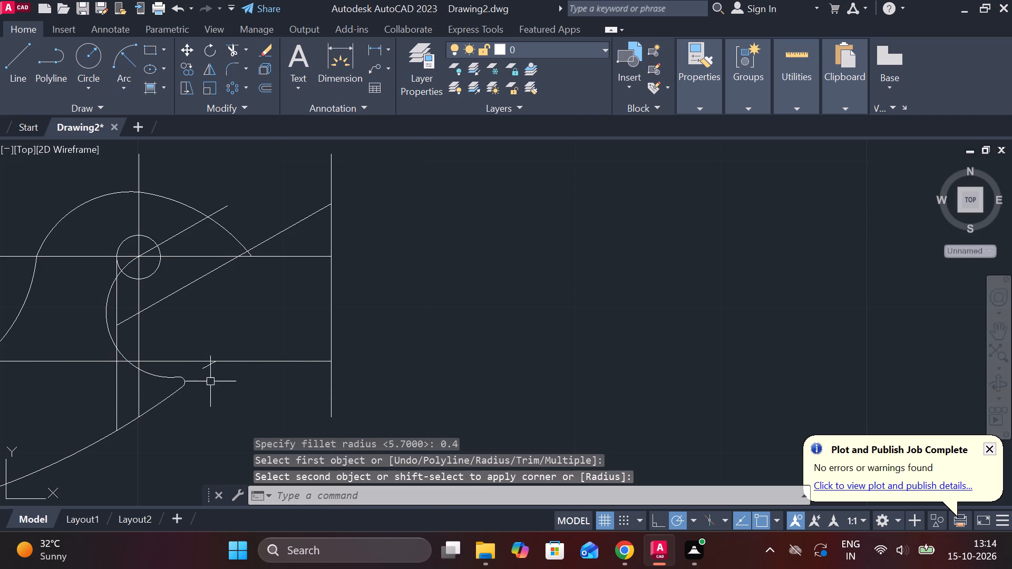
Trim away the short leftover inclined piece just below the lower horizontal line beyond the rounded hook tip.
{"action": "scroll", "coordinate": [258, 378], "scroll_direction": "up", "scroll_amount": 3}
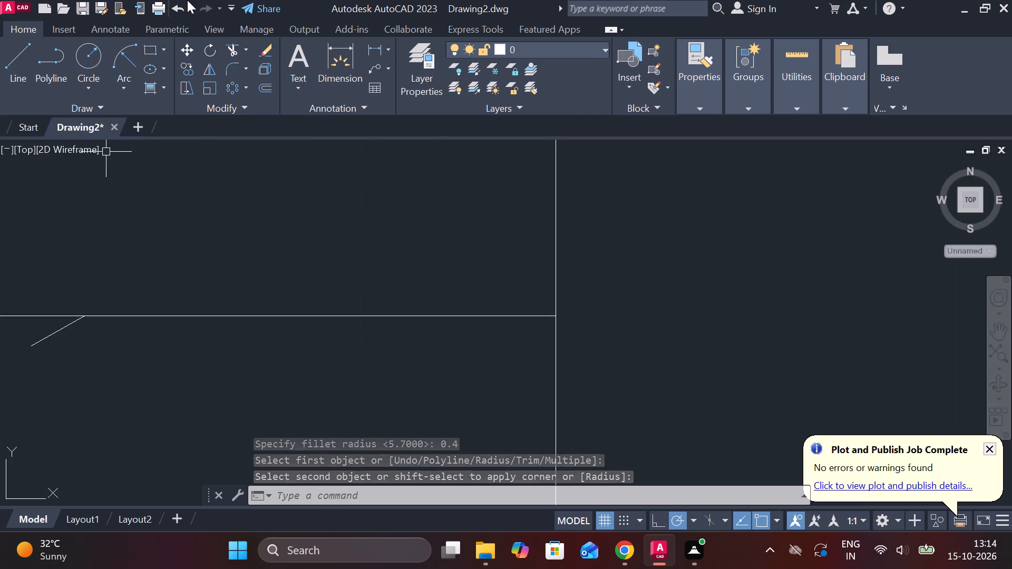
{"action": "left_click", "coordinate": [231, 54]}
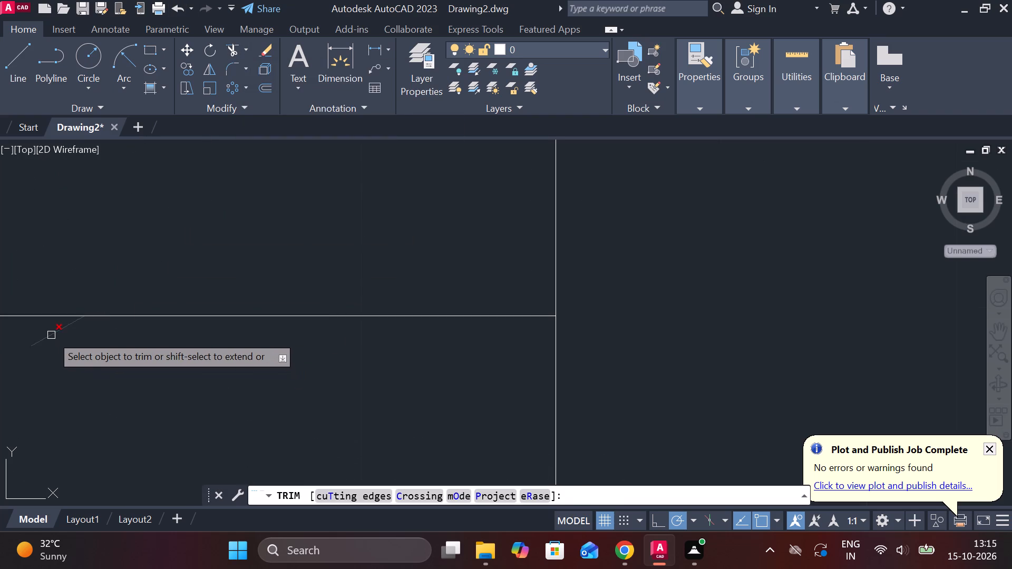
{"action": "left_click", "coordinate": [51, 335]}
{"action": "scroll", "coordinate": [60, 341], "scroll_direction": "down", "scroll_amount": 5}
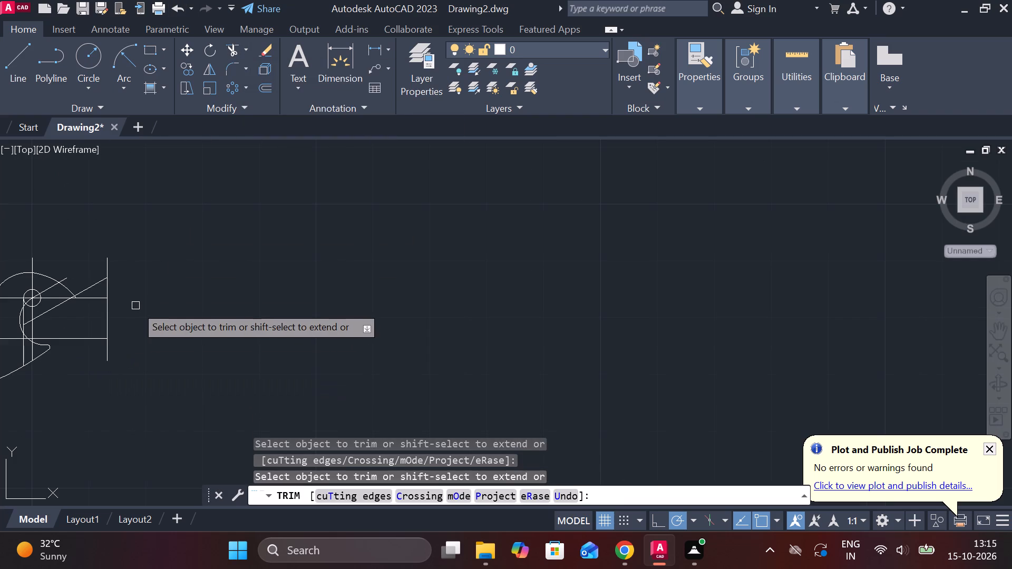
{"action": "scroll", "coordinate": [132, 306], "scroll_direction": "up", "scroll_amount": 1}
{"action": "scroll", "coordinate": [80, 271], "scroll_direction": "down", "scroll_amount": 4}
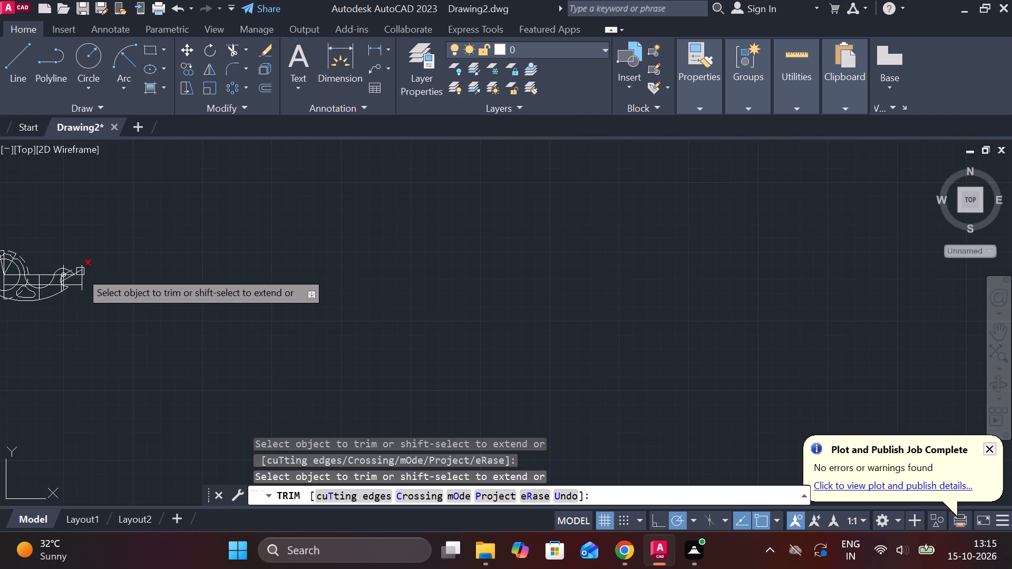
{"action": "scroll", "coordinate": [51, 277], "scroll_direction": "up", "scroll_amount": 6}
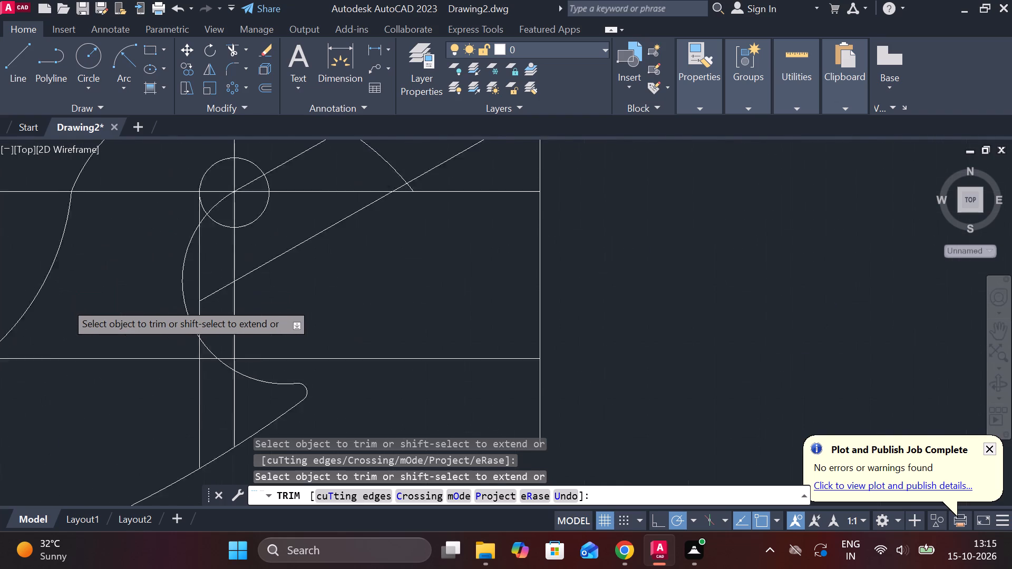
{"action": "scroll", "coordinate": [65, 302], "scroll_direction": "up", "scroll_amount": 2}
{"action": "scroll", "coordinate": [65, 302], "scroll_direction": "down", "scroll_amount": 2}
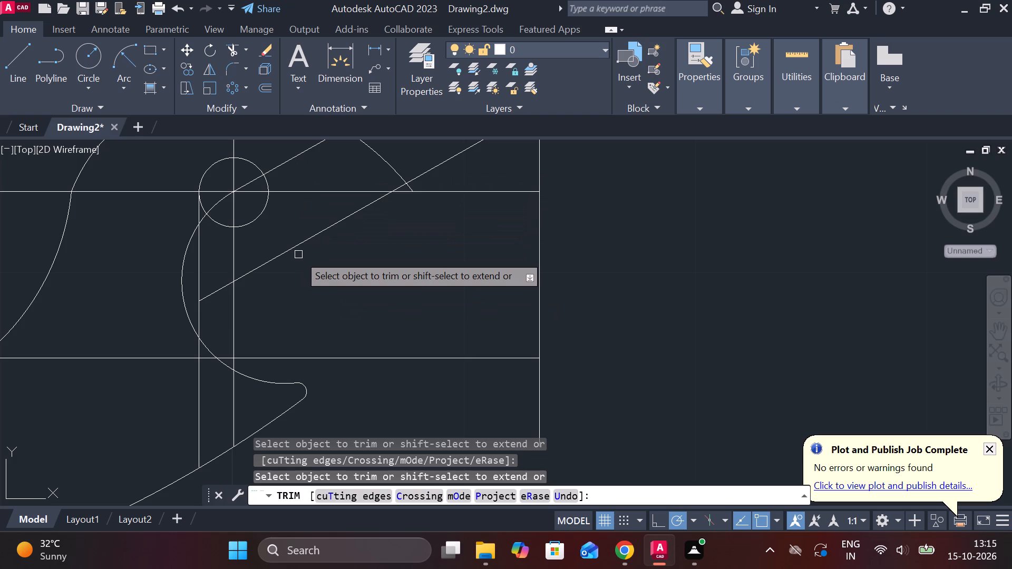
{"action": "key", "text": "Escape"}
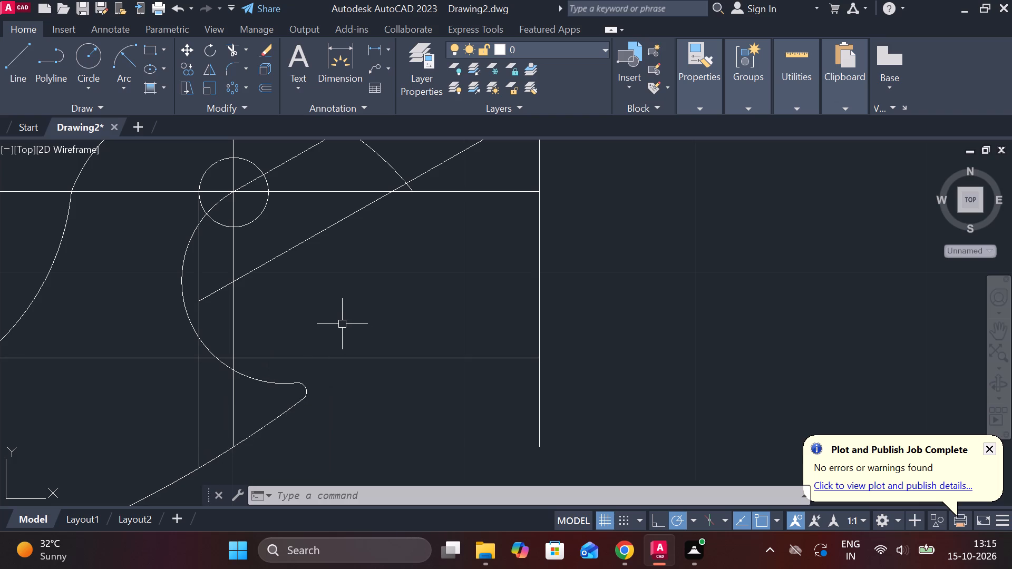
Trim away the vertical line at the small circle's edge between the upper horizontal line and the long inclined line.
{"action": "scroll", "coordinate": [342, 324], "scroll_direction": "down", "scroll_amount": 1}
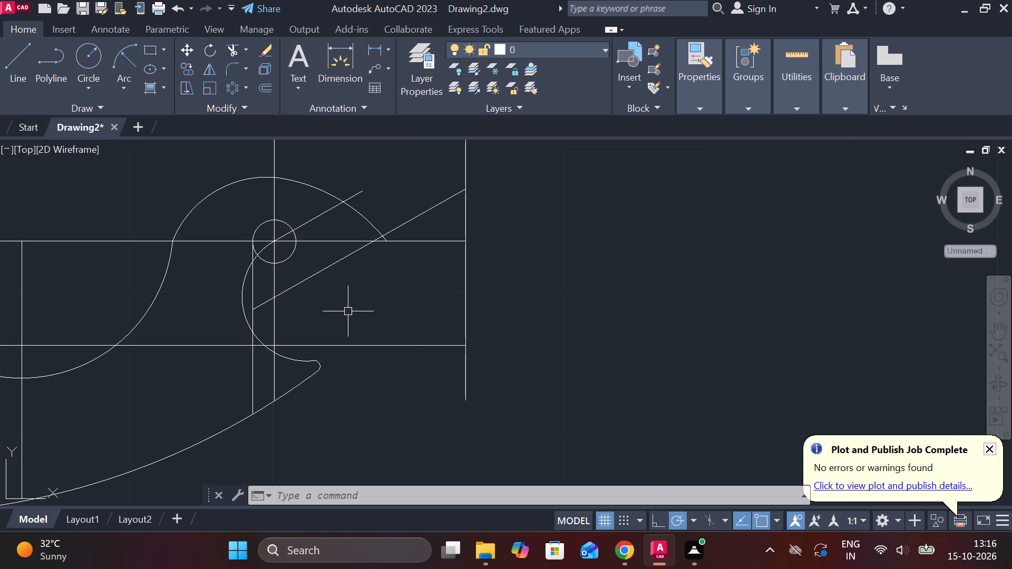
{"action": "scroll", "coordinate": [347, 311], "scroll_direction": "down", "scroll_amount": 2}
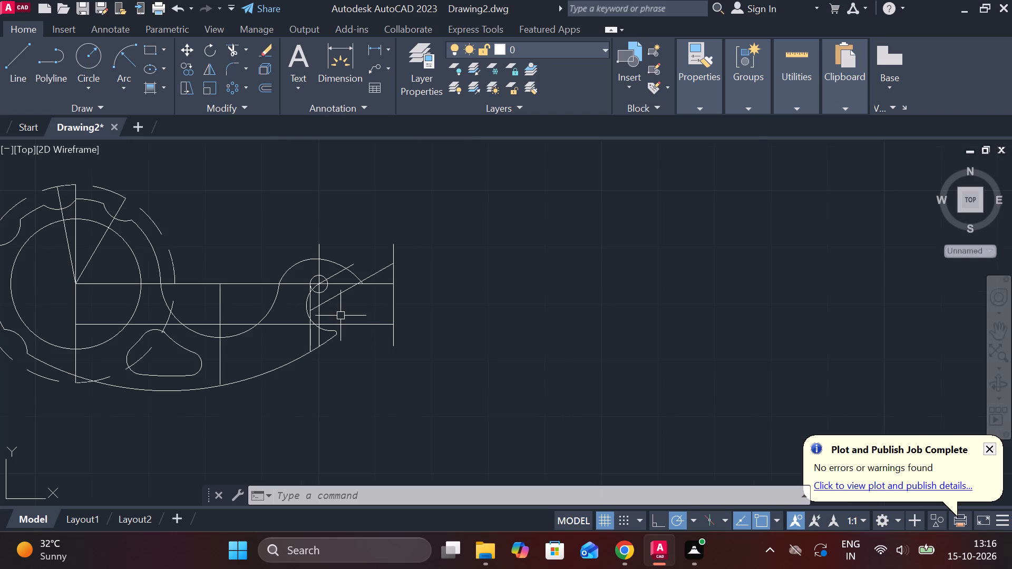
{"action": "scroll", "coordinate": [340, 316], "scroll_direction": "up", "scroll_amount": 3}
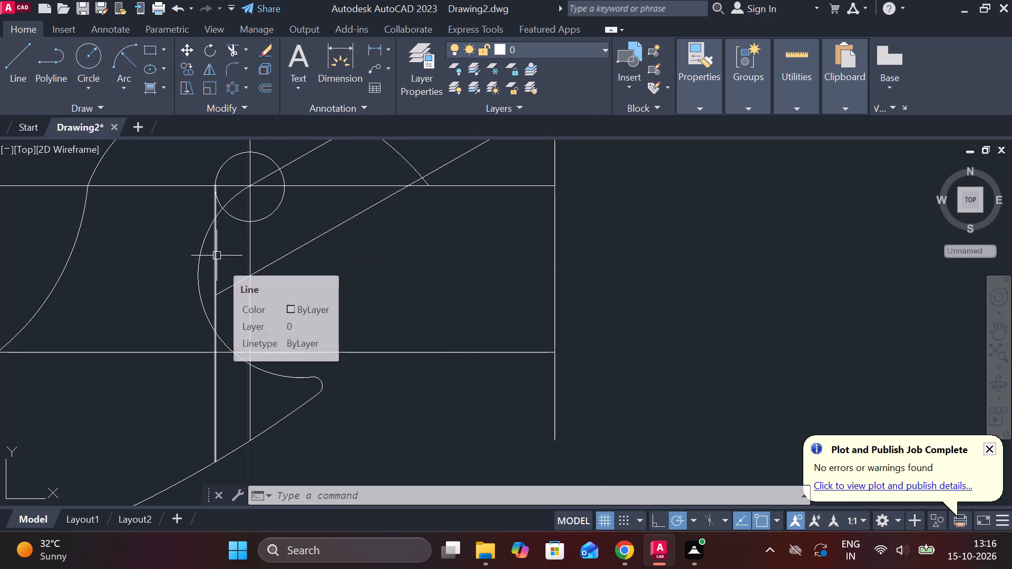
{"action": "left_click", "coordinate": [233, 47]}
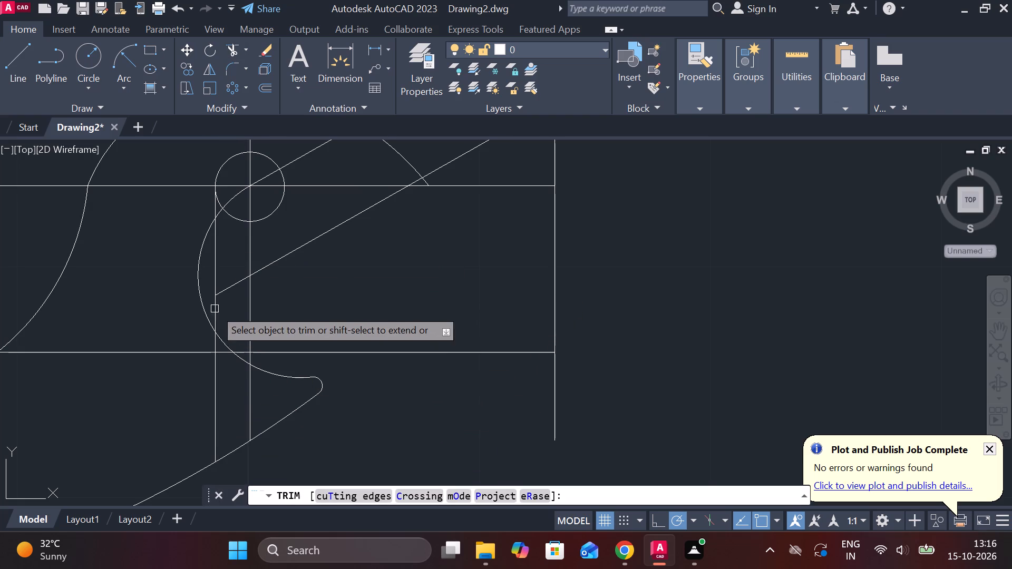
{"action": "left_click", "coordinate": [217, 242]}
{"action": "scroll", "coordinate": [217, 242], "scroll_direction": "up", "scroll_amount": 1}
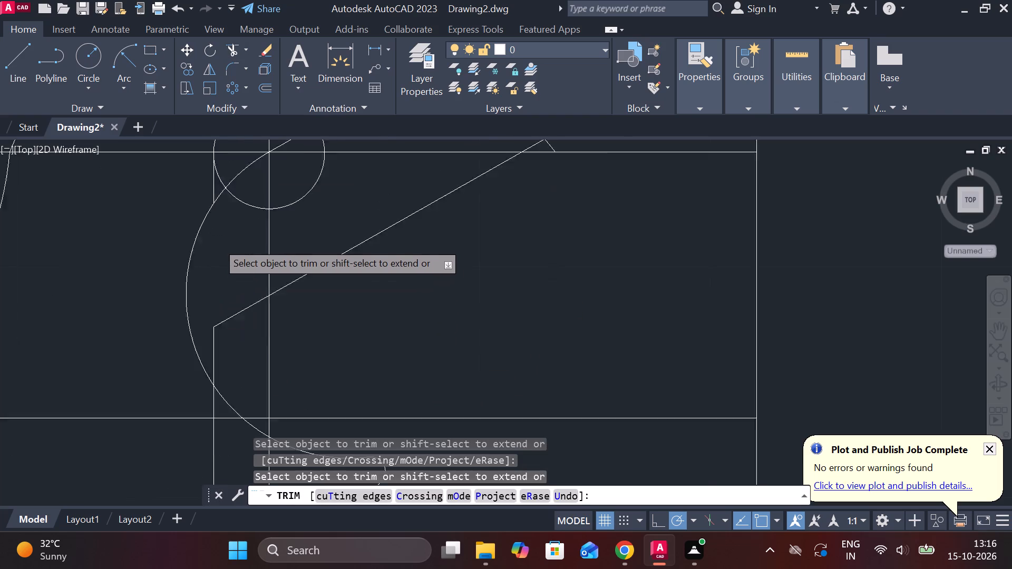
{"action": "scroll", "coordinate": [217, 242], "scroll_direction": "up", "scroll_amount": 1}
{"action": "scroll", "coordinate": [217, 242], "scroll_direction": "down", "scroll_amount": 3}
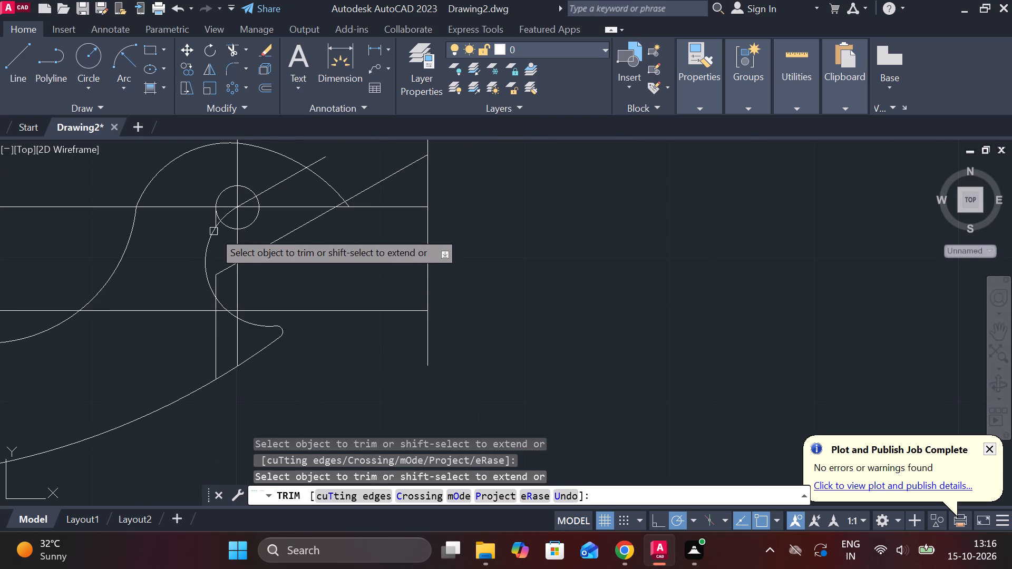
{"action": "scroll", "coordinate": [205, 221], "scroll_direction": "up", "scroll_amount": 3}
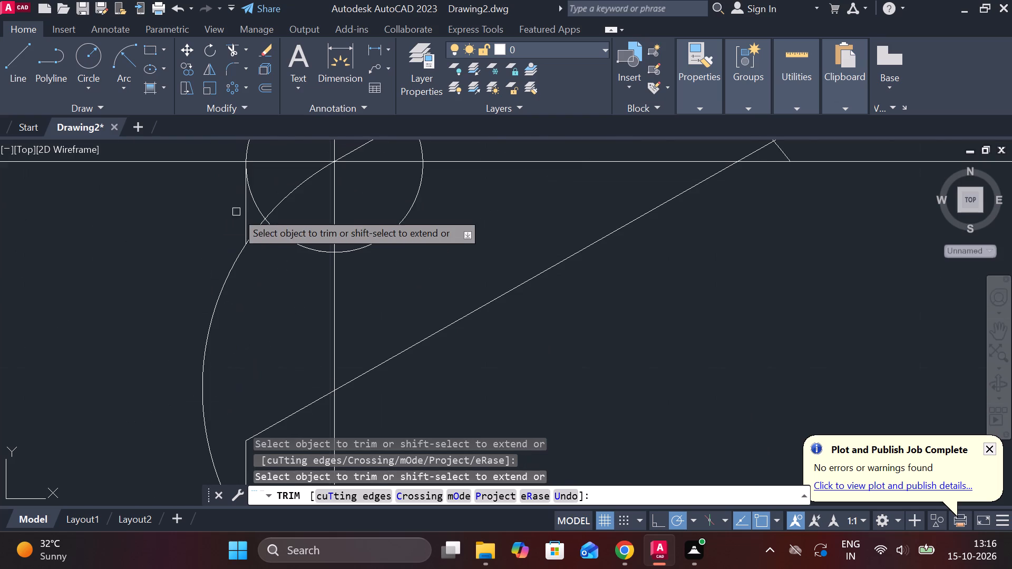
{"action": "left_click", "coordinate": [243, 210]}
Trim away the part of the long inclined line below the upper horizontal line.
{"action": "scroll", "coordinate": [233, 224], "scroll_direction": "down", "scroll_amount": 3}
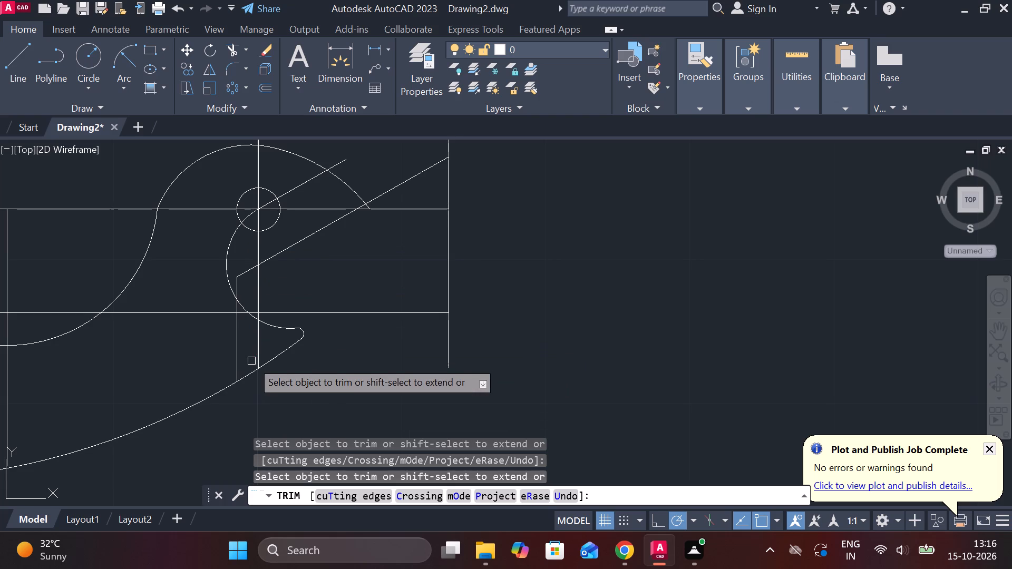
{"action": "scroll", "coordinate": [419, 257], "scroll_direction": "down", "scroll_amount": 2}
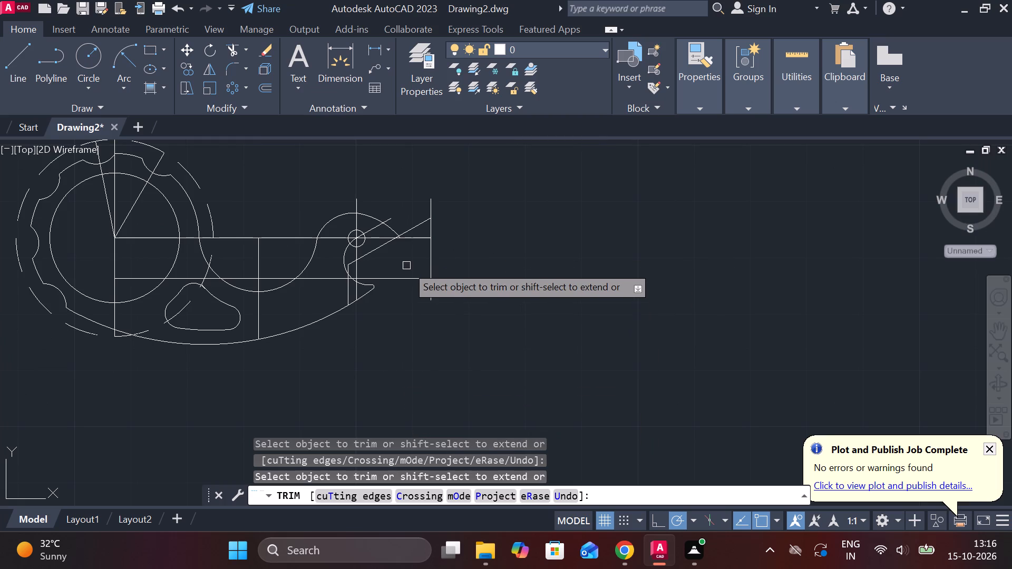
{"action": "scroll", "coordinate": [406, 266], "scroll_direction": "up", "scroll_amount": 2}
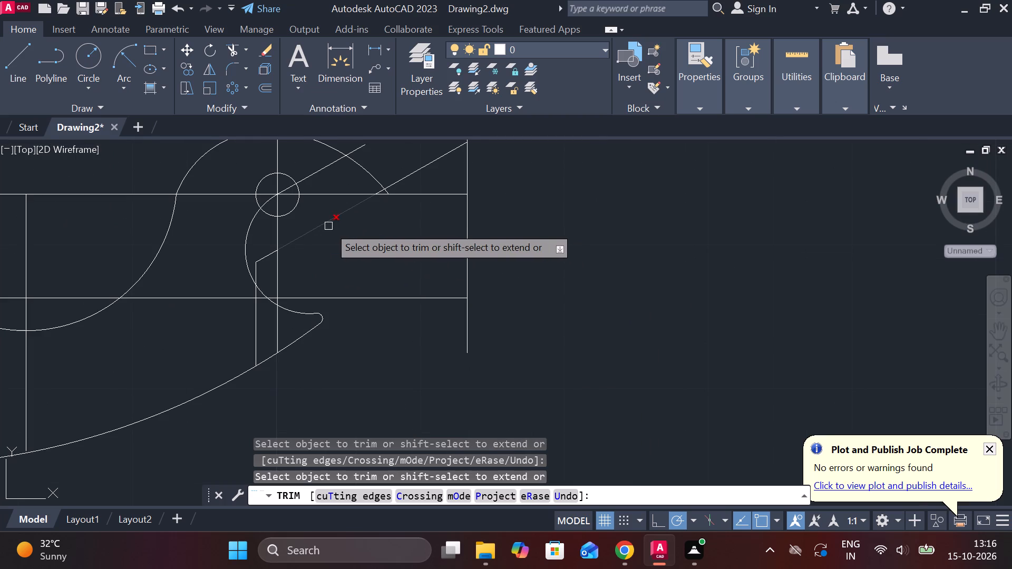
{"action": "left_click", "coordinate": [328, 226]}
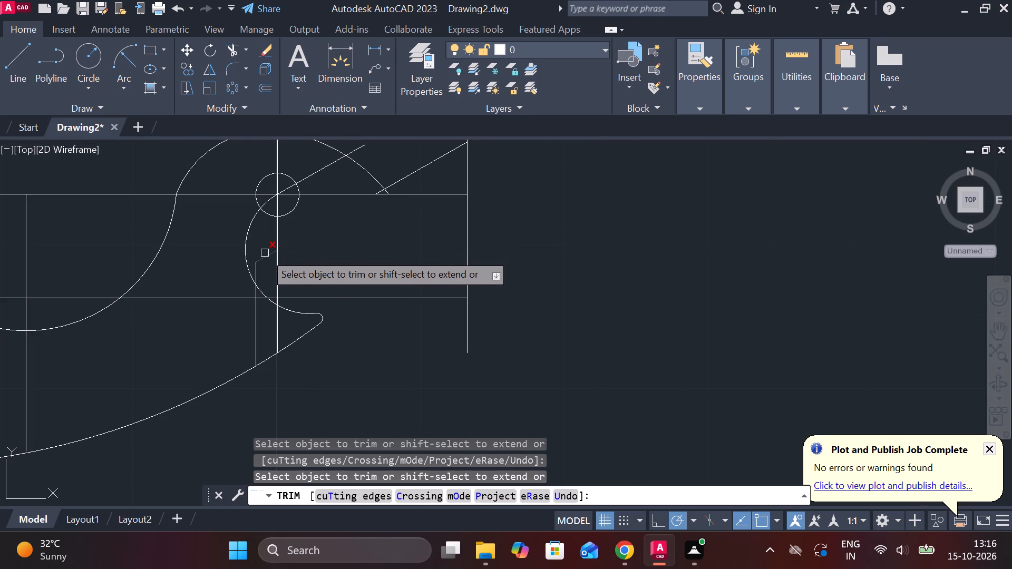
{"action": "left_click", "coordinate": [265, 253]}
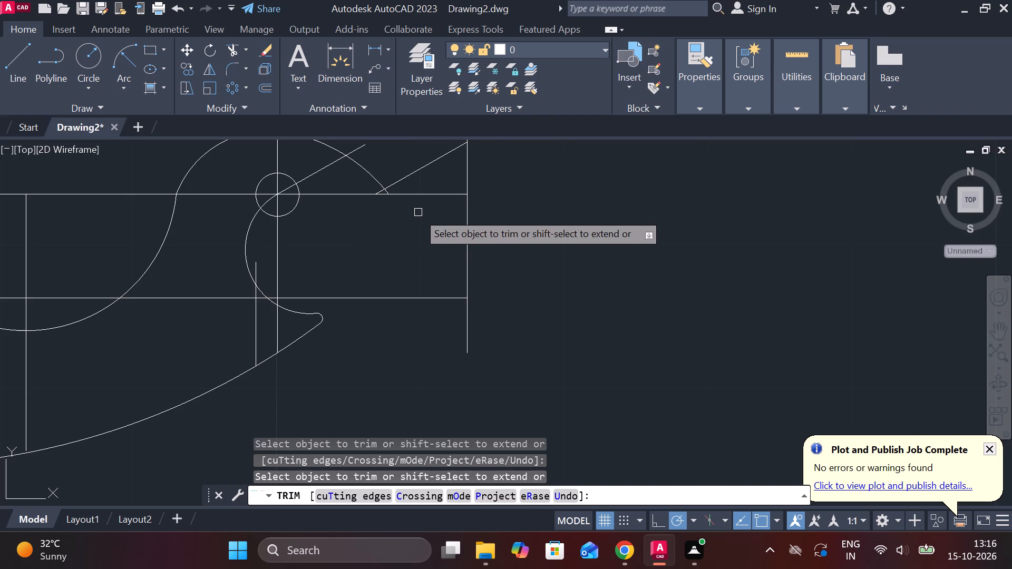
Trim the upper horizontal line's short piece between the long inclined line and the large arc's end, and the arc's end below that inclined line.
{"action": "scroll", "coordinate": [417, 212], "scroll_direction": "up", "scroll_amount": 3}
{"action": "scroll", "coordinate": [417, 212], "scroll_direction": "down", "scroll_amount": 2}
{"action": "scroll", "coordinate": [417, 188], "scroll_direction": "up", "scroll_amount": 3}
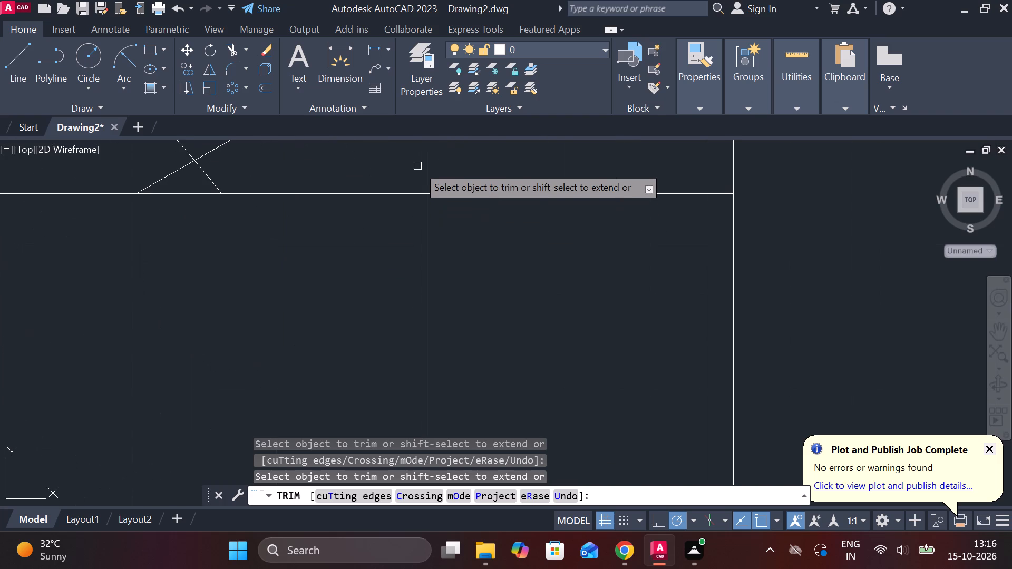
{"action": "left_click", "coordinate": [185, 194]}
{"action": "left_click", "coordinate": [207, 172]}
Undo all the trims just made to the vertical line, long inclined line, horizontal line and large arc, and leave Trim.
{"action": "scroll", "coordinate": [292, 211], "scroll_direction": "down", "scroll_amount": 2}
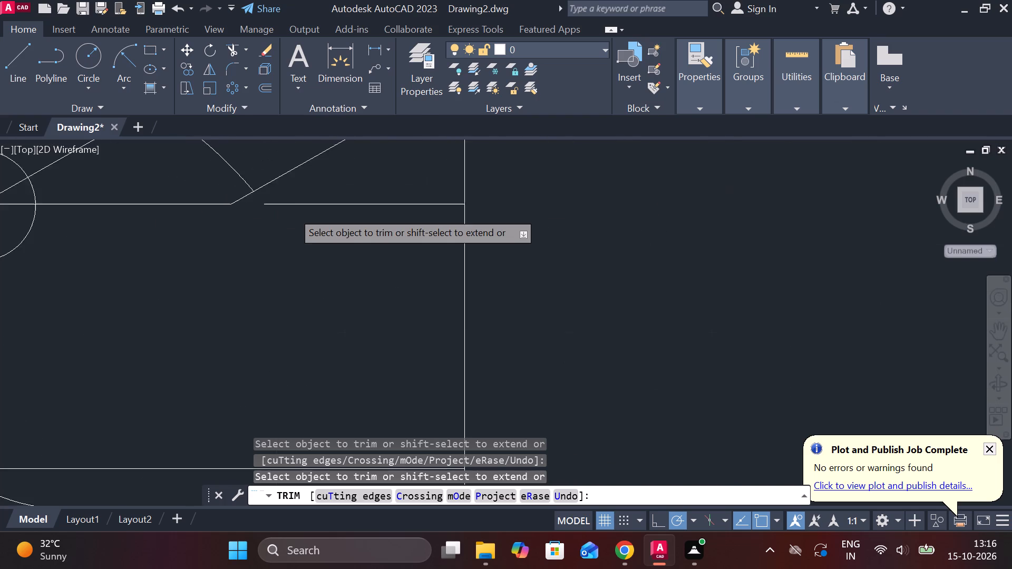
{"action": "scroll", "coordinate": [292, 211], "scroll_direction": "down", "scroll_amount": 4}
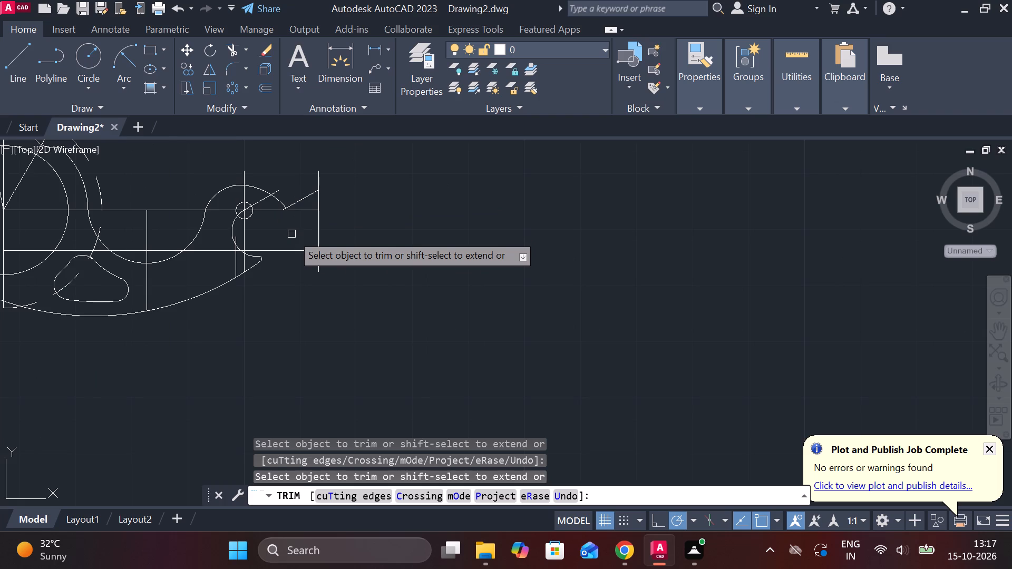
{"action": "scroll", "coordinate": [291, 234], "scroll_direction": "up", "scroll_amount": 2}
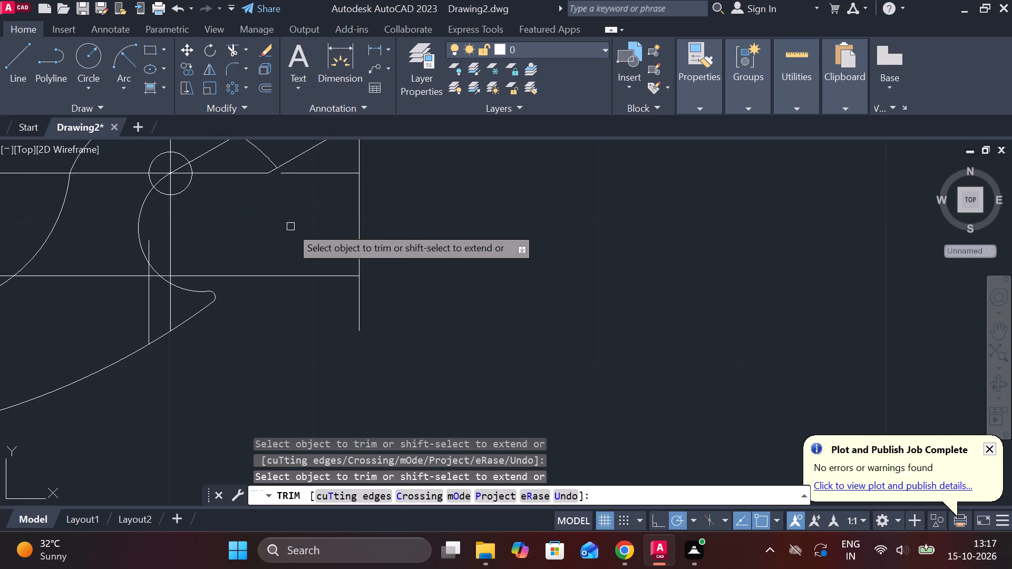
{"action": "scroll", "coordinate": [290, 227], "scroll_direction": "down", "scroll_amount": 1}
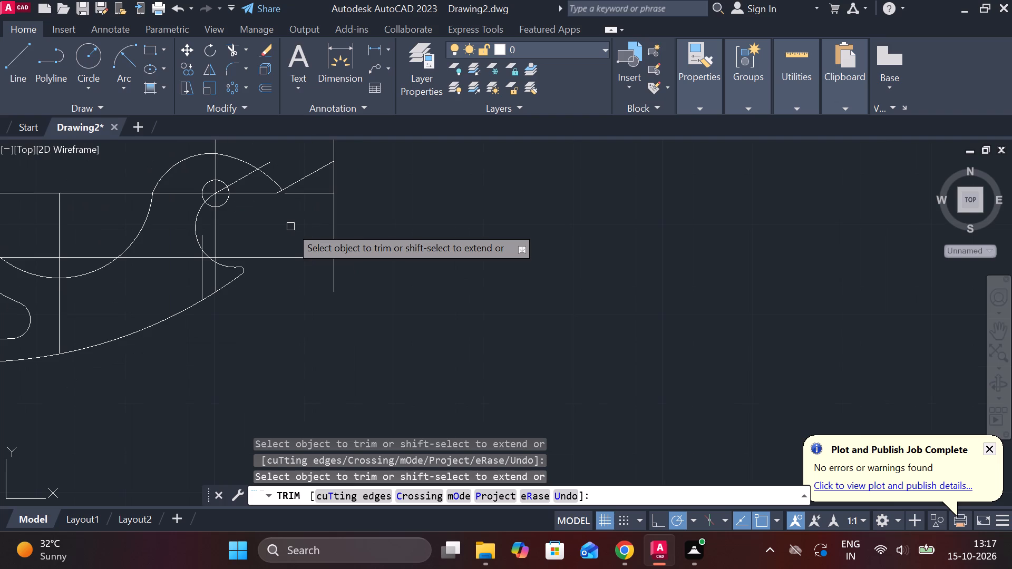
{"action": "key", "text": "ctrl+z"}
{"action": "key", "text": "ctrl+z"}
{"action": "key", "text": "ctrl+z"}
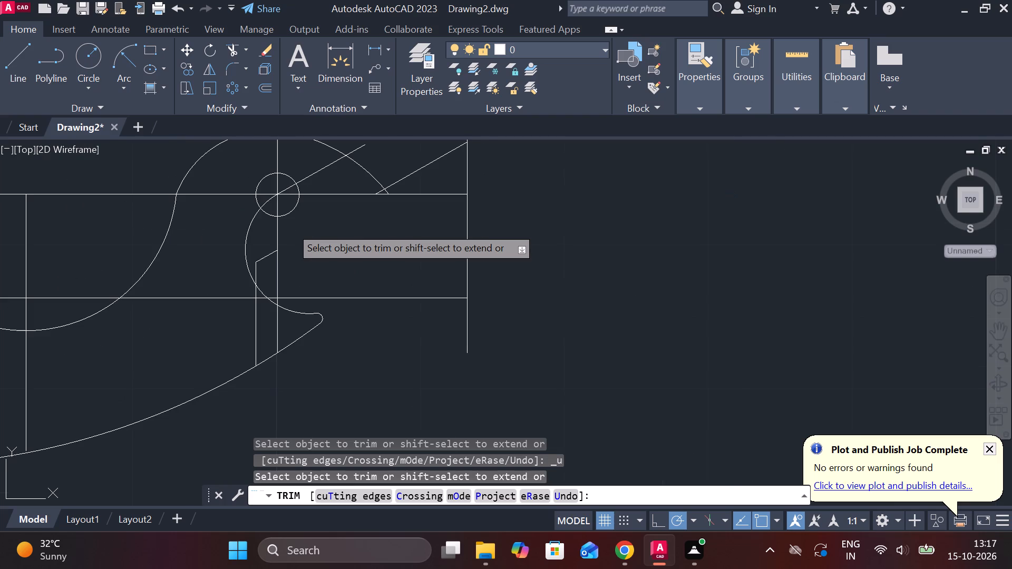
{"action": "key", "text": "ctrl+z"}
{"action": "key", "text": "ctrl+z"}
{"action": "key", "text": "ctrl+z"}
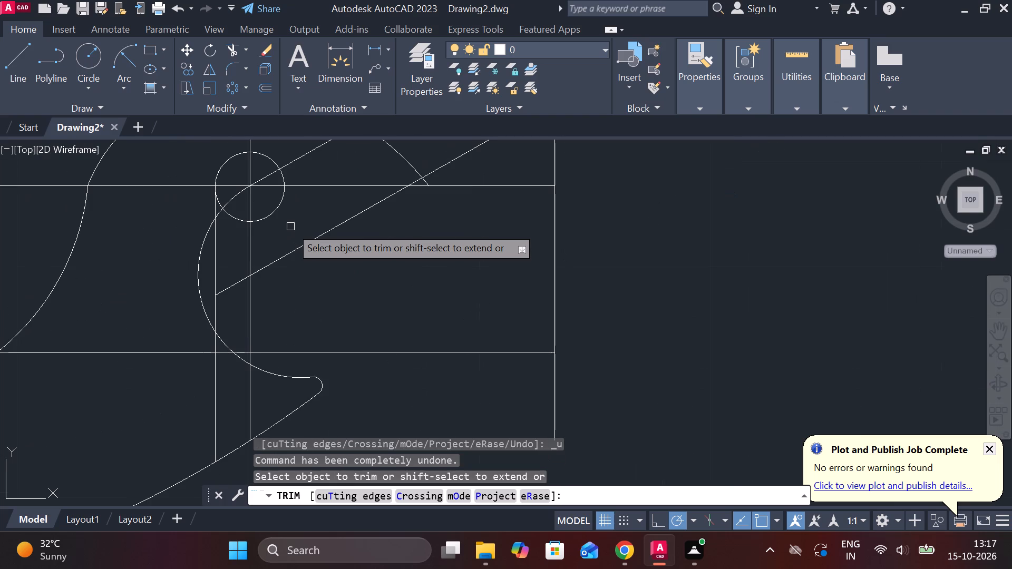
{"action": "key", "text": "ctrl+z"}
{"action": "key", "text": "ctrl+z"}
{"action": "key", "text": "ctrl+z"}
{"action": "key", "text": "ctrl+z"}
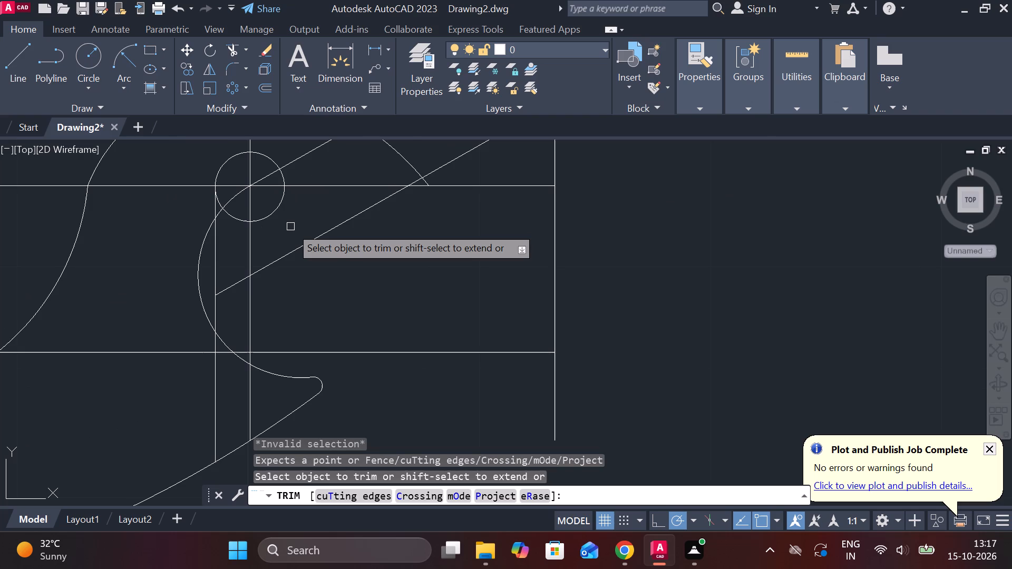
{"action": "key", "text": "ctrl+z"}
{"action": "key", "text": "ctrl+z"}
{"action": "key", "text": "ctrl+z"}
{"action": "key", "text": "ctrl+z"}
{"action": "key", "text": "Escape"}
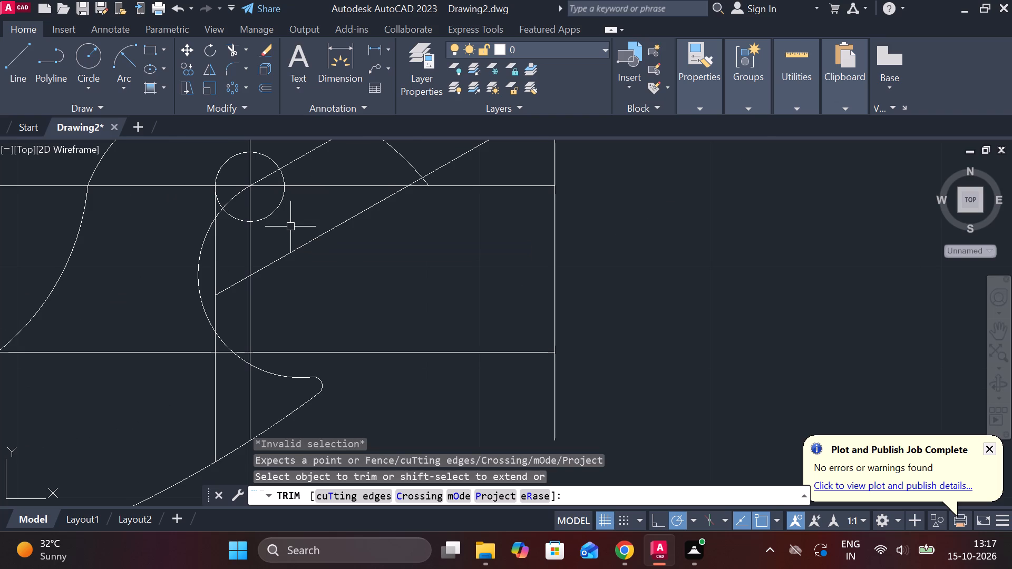
Undo the earlier hook-tip trim and the 0.4 and 5.7 radius fillets, back to the unfilleted lower inclined line.
{"action": "key", "text": "ctrl+z"}
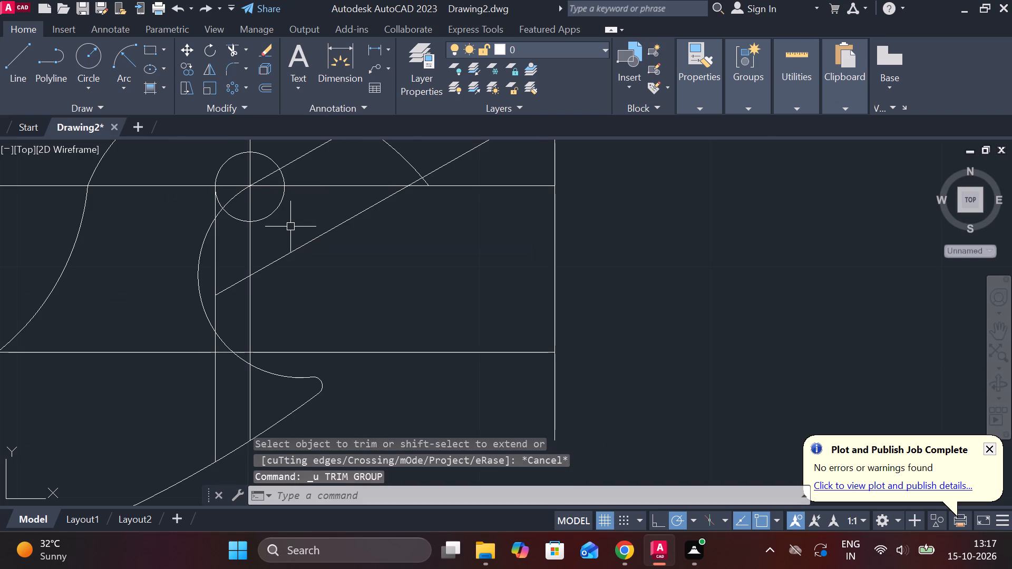
{"action": "key", "text": "ctrl+z"}
{"action": "key", "text": "ctrl+z"}
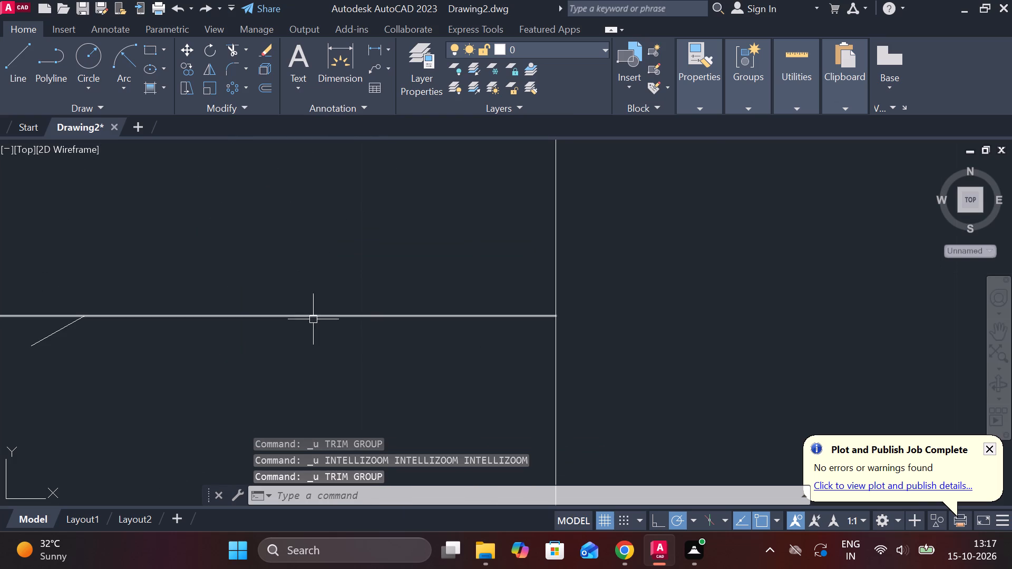
{"action": "scroll", "coordinate": [313, 319], "scroll_direction": "down", "scroll_amount": 4}
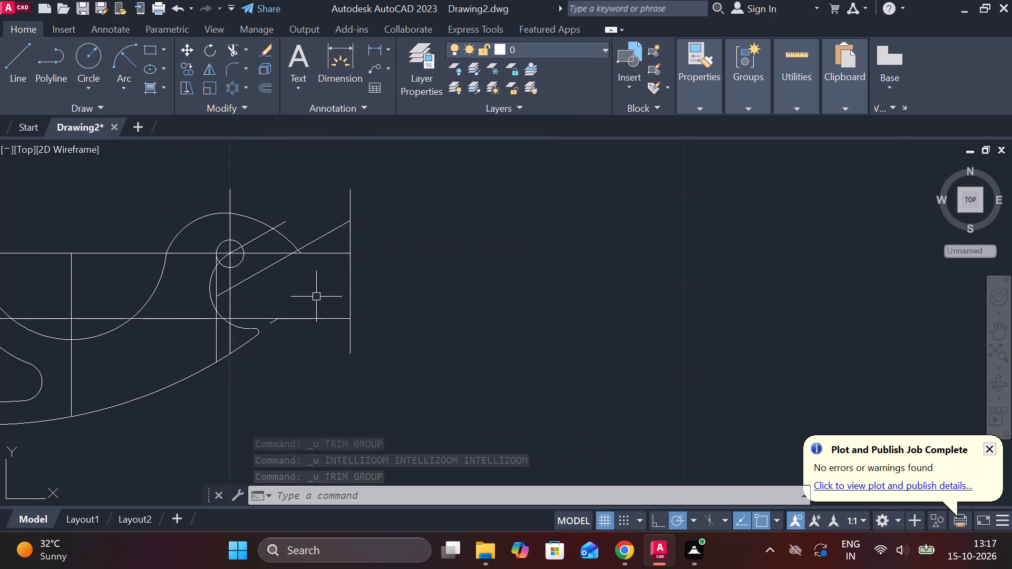
{"action": "key", "text": "ctrl+z"}
{"action": "key", "text": "ctrl+z"}
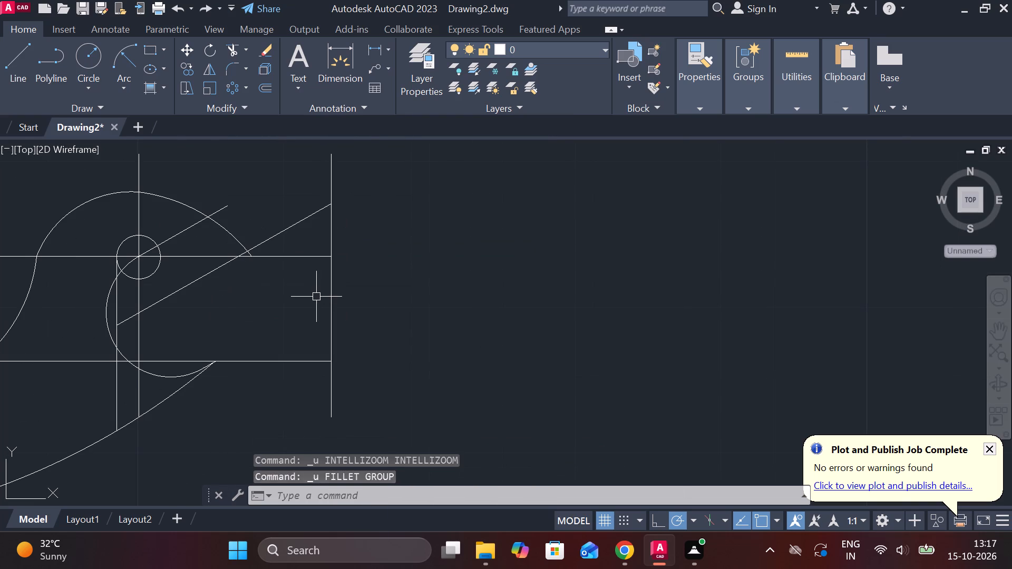
{"action": "key", "text": "ctrl+z"}
{"action": "key", "text": "ctrl+z"}
{"action": "key", "text": "ctrl+z"}
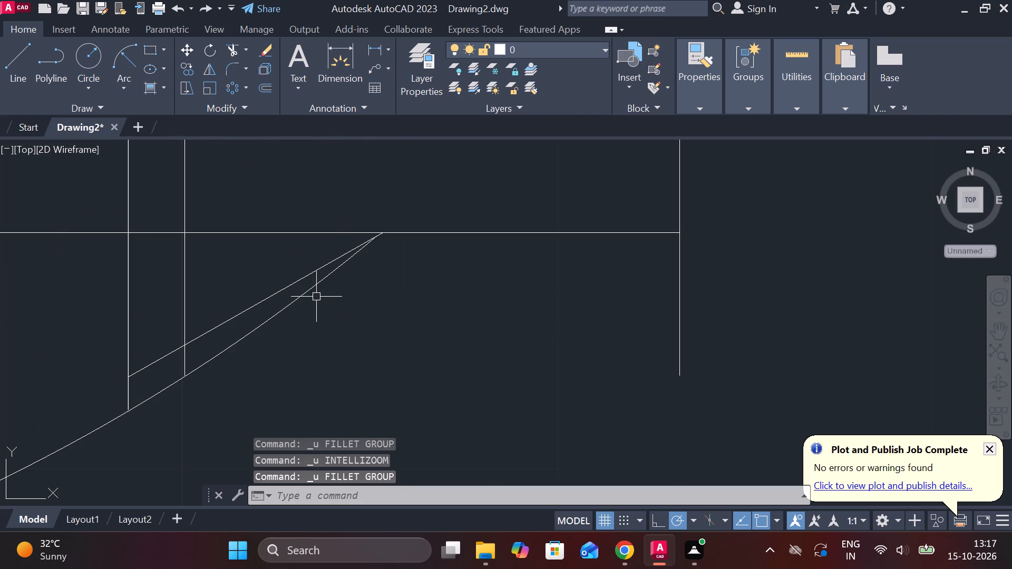
Fillet the long inclined line that reaches the far vertical line and the lower inclined line with radius 5.7.
{"action": "scroll", "coordinate": [316, 297], "scroll_direction": "down", "scroll_amount": 3}
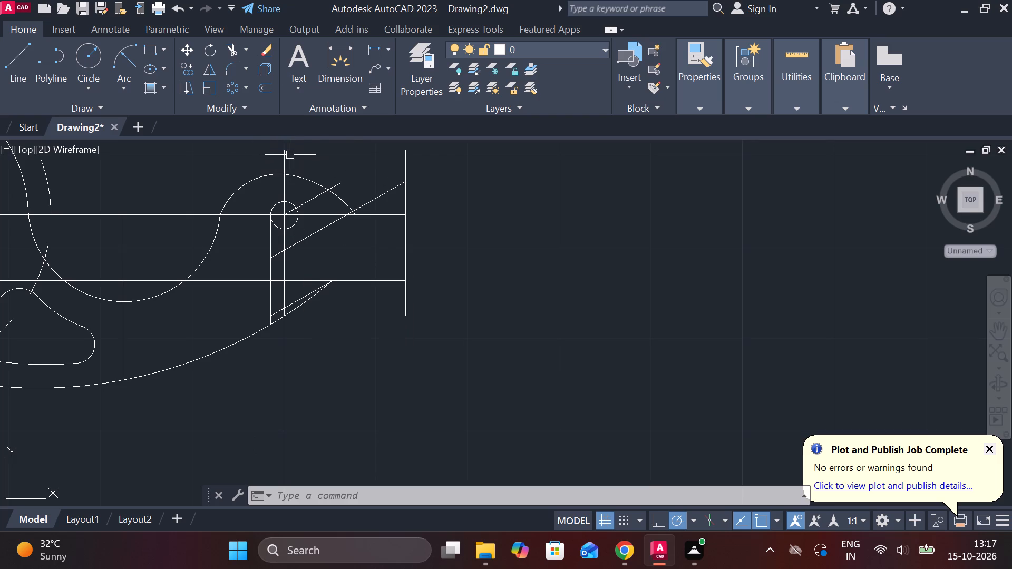
{"action": "left_click", "coordinate": [235, 64]}
{"action": "left_click", "coordinate": [550, 494]}
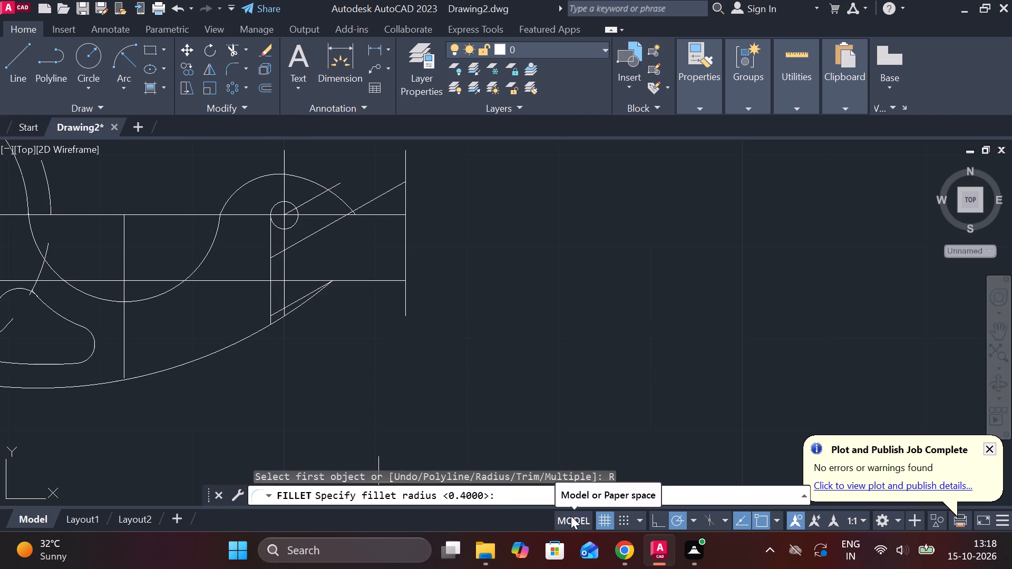
{"action": "key", "text": "5"}
{"action": "key", "text": "period"}
{"action": "key", "text": "7"}
{"action": "key", "text": "Return"}
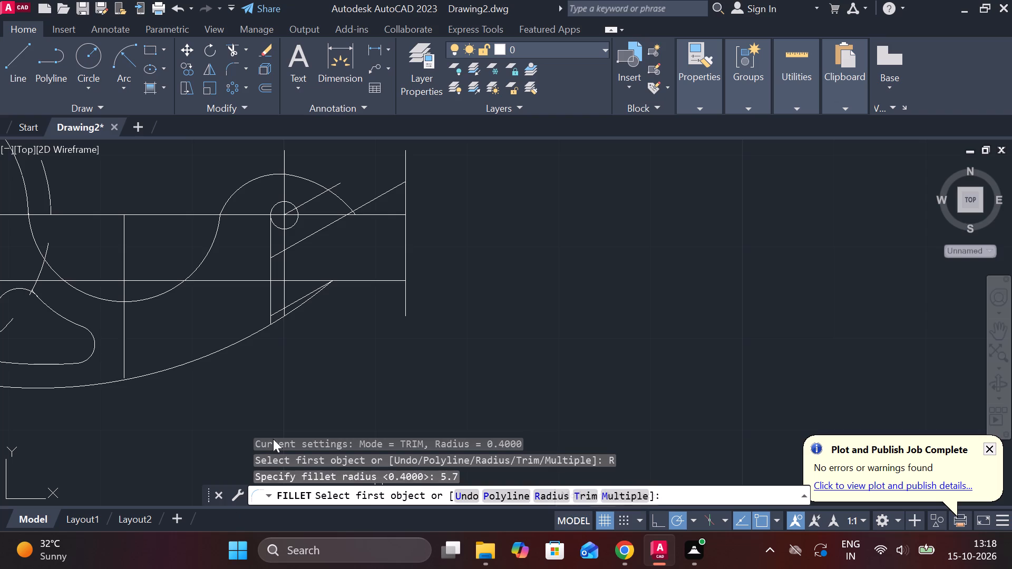
{"action": "left_click", "coordinate": [299, 241]}
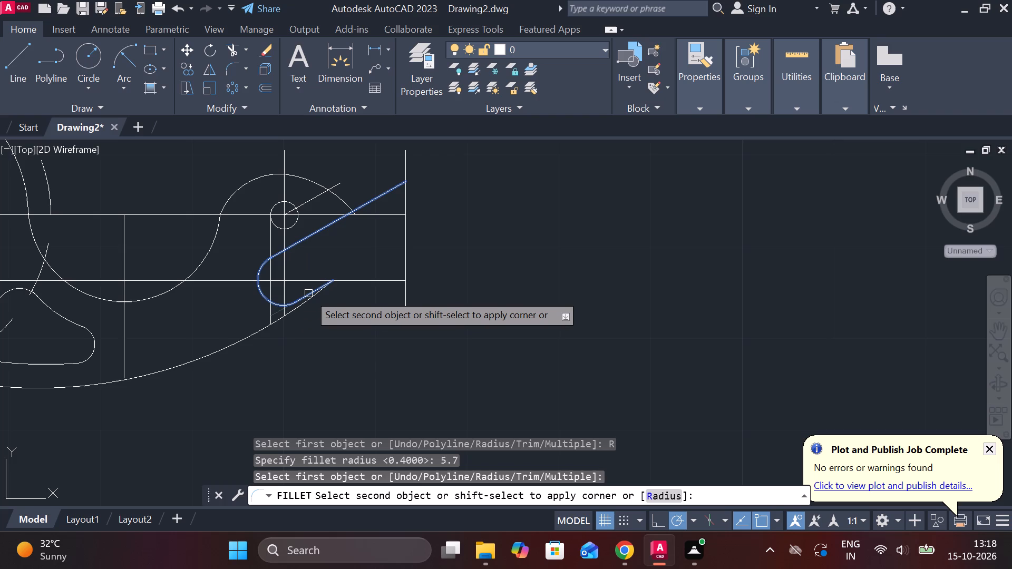
{"action": "left_click", "coordinate": [308, 293]}
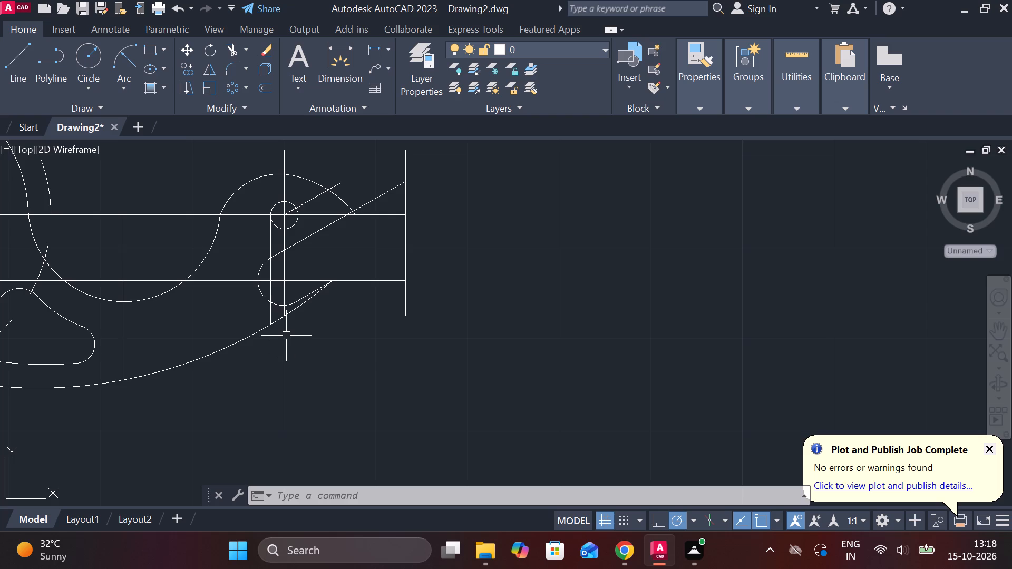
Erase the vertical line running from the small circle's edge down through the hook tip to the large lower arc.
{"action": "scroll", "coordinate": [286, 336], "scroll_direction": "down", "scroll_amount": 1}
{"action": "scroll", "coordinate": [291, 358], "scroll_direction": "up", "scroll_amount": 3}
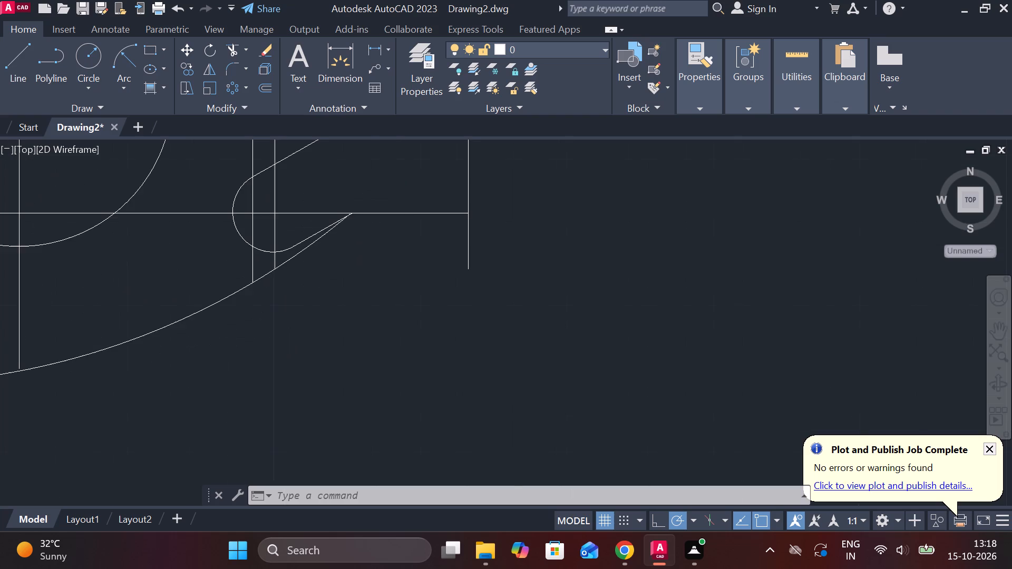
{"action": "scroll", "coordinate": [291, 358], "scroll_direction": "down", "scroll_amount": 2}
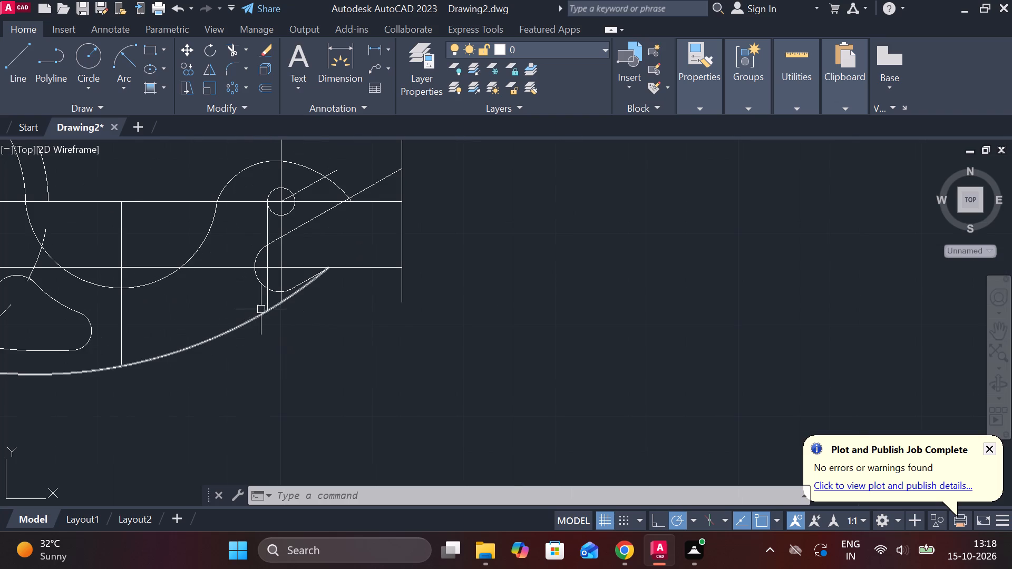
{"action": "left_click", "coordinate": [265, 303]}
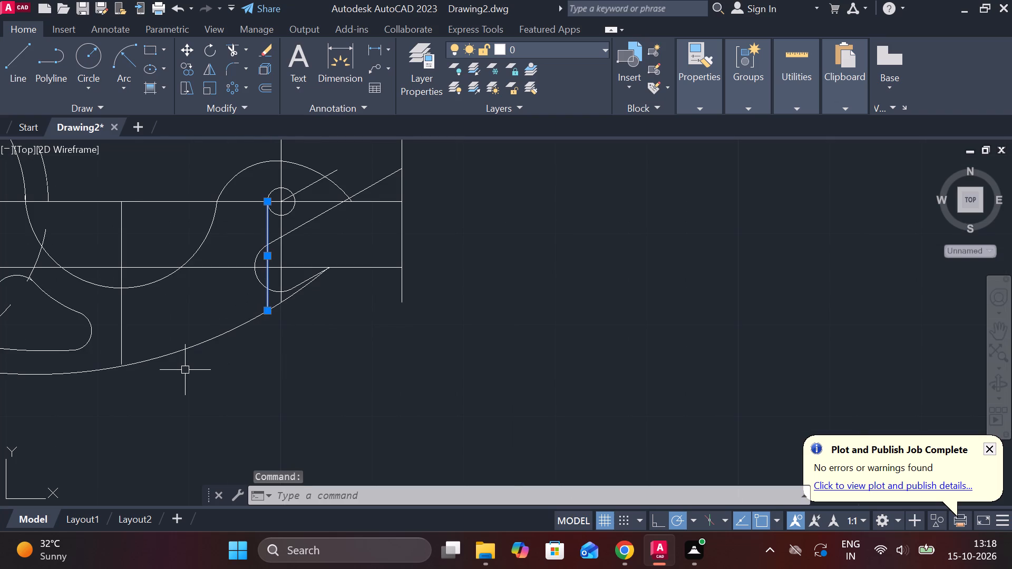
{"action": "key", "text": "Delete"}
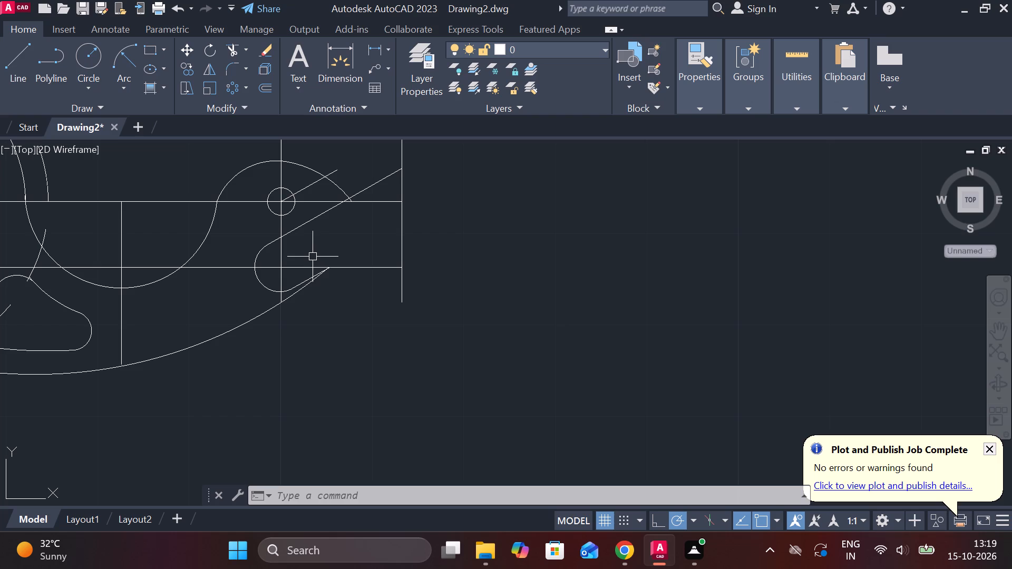
Undo the vertical line's erasure and the hook tip's 5.7 radius fillet, back to the unfilleted inclined lines.
{"action": "scroll", "coordinate": [291, 249], "scroll_direction": "up", "scroll_amount": 2}
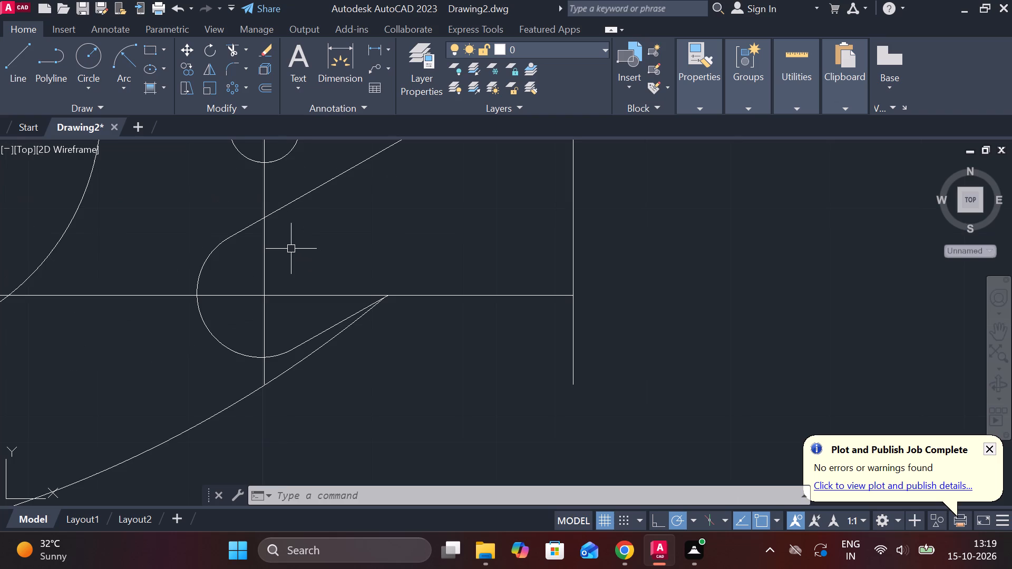
{"action": "scroll", "coordinate": [291, 249], "scroll_direction": "down", "scroll_amount": 2}
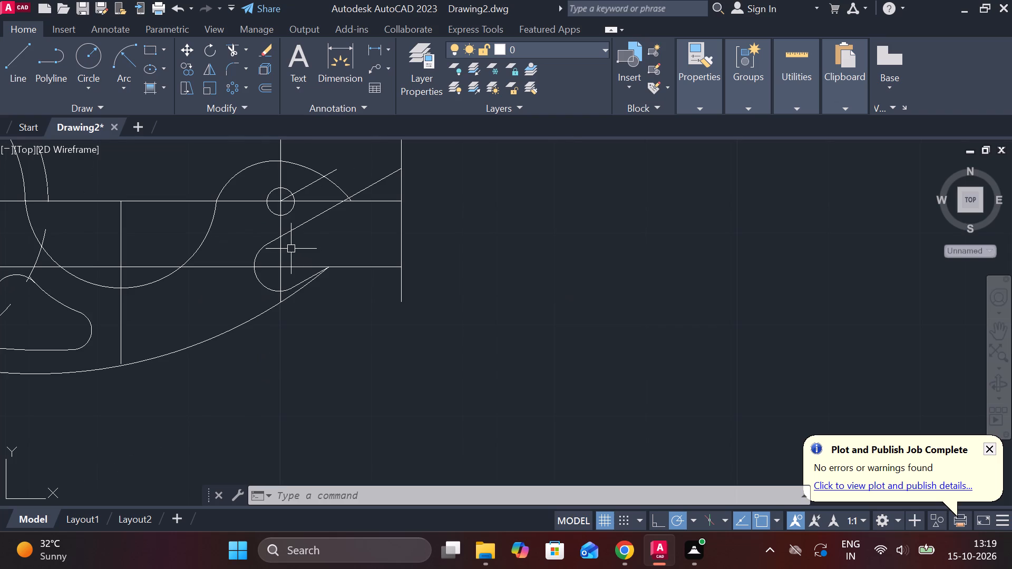
{"action": "scroll", "coordinate": [291, 249], "scroll_direction": "up", "scroll_amount": 2}
{"action": "scroll", "coordinate": [291, 249], "scroll_direction": "down", "scroll_amount": 2}
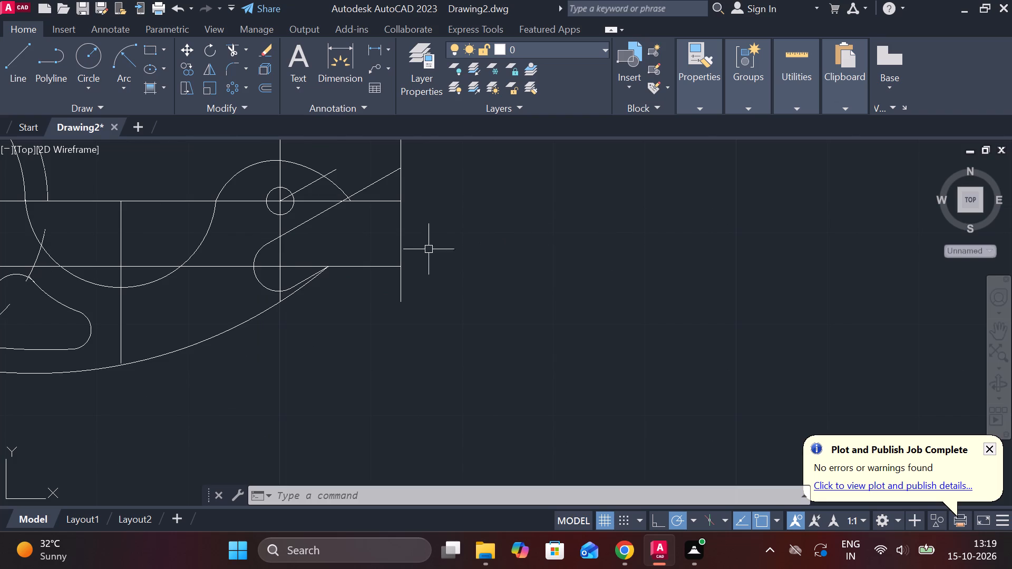
{"action": "scroll", "coordinate": [347, 246], "scroll_direction": "up", "scroll_amount": 1}
{"action": "scroll", "coordinate": [347, 246], "scroll_direction": "down", "scroll_amount": 1}
{"action": "key", "text": "ctrl+z"}
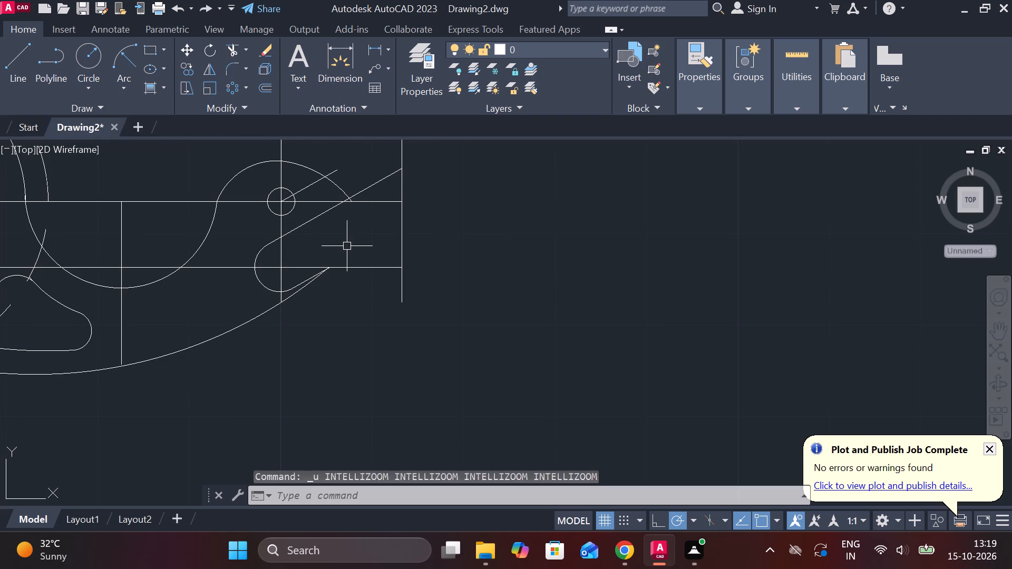
{"action": "key", "text": "ctrl+z"}
{"action": "key", "text": "ctrl+z"}
{"action": "key", "text": "ctrl+z"}
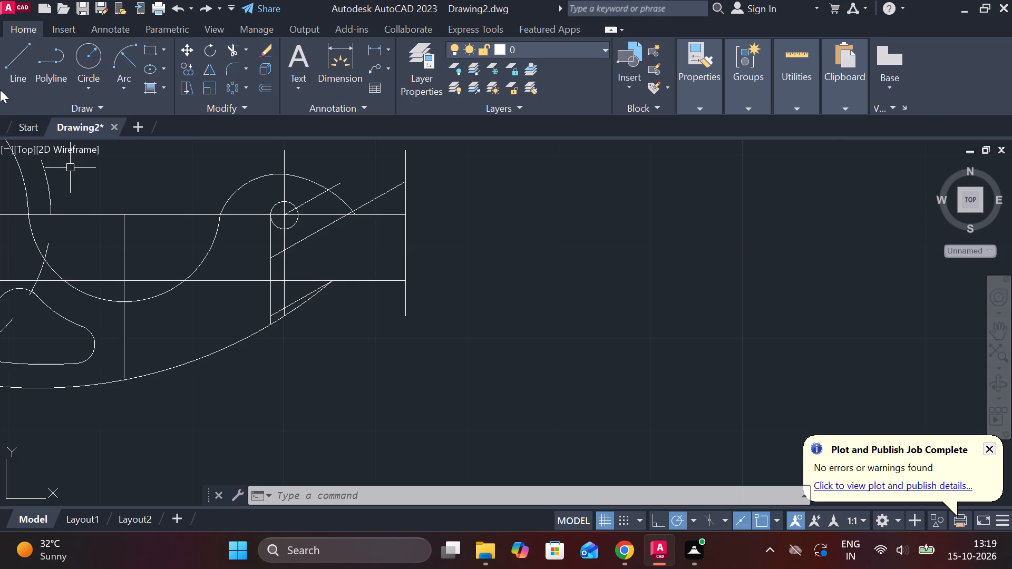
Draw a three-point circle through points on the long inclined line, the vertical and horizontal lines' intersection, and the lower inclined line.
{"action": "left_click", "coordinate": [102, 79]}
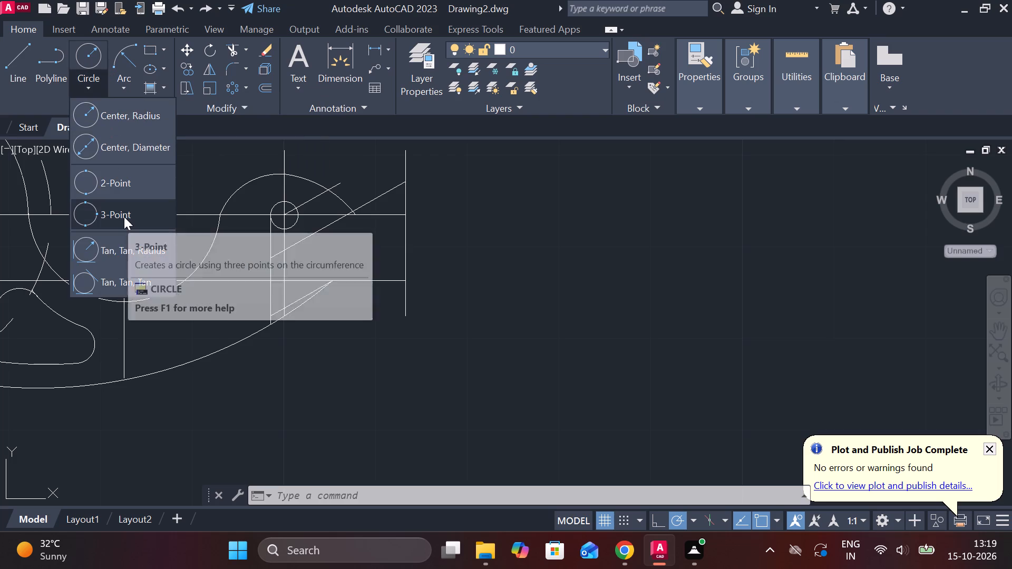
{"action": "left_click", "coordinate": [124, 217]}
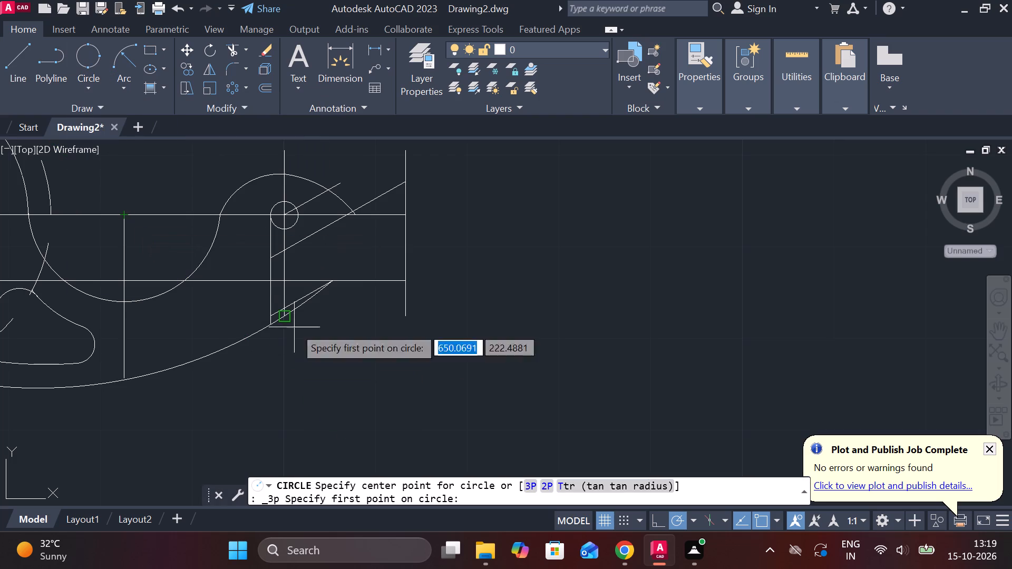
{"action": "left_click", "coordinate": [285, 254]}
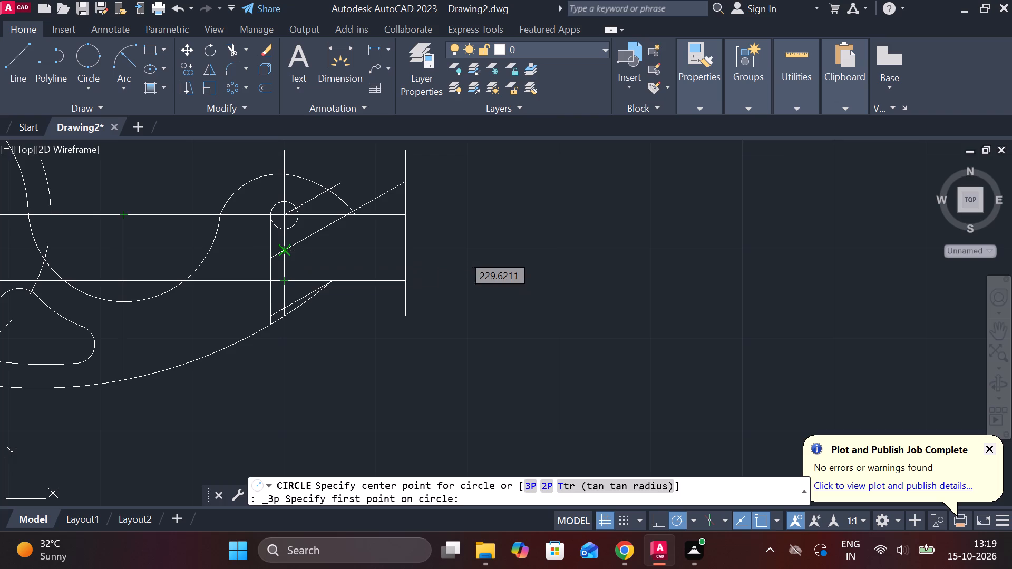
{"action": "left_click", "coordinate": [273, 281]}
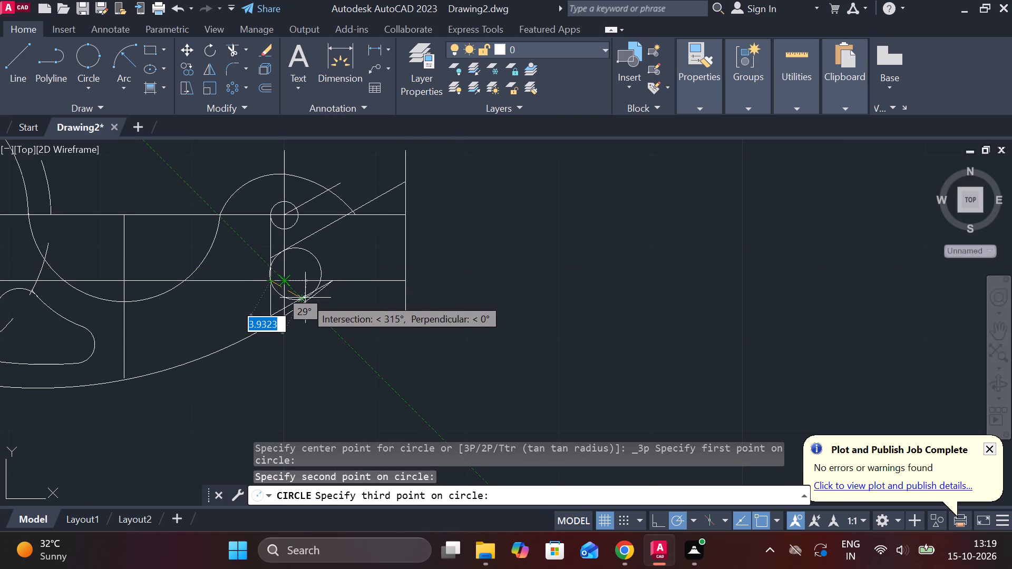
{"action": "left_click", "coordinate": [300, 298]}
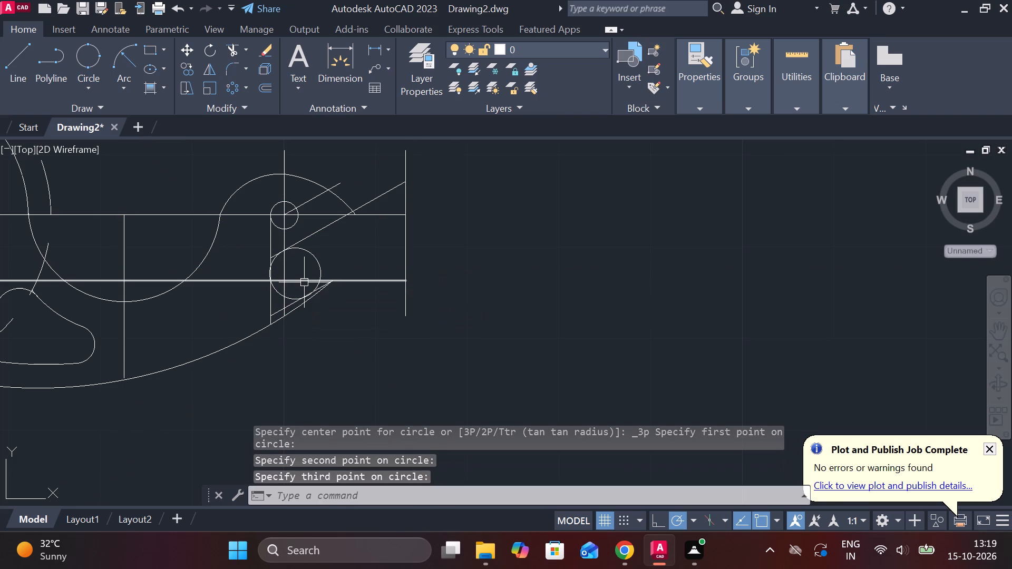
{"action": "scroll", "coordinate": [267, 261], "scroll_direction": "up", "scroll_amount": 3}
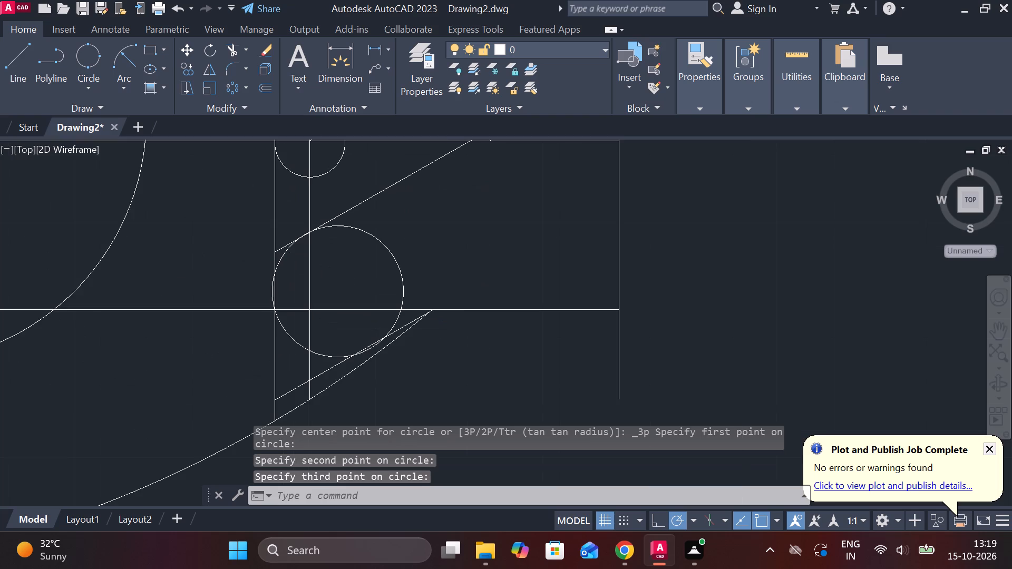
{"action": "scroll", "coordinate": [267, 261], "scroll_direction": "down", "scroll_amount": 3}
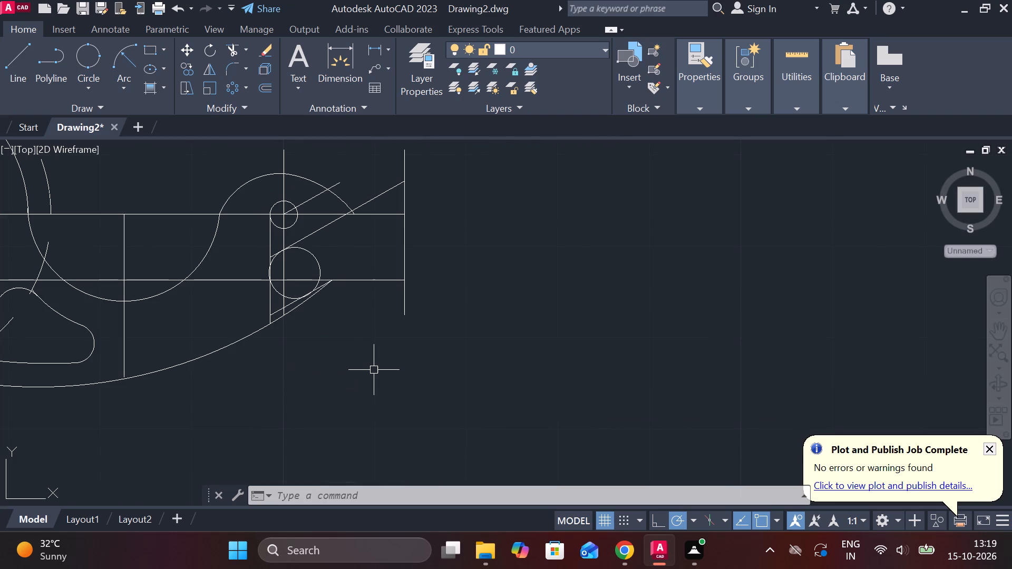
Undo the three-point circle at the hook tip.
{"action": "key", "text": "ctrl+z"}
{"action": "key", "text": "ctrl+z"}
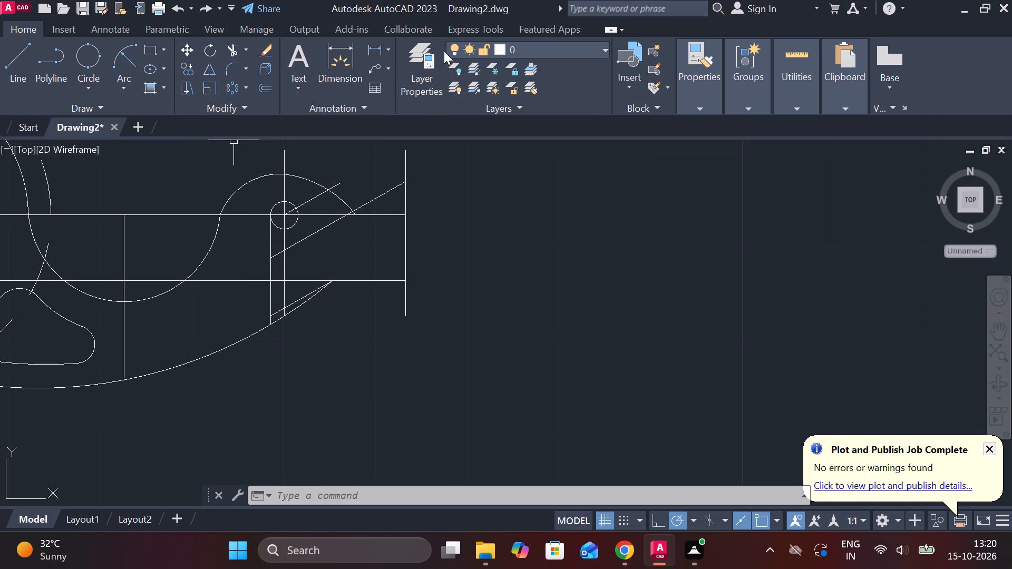
Check the distance between the short and long inclined lines with an aligned dimension, without placing it.
{"action": "left_click", "coordinate": [387, 46]}
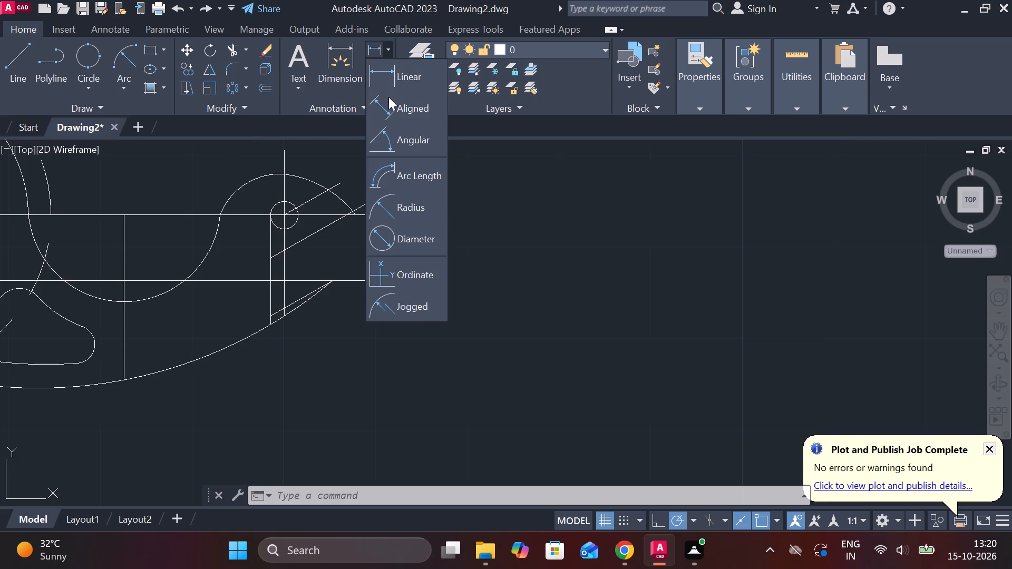
{"action": "left_click", "coordinate": [398, 109]}
{"action": "left_click", "coordinate": [306, 199]}
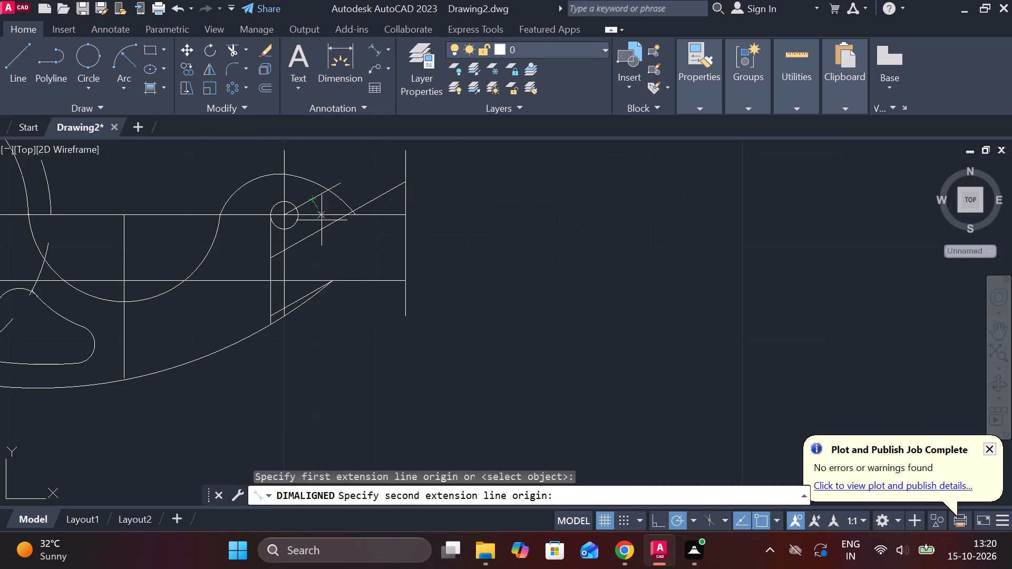
{"action": "left_click", "coordinate": [332, 225]}
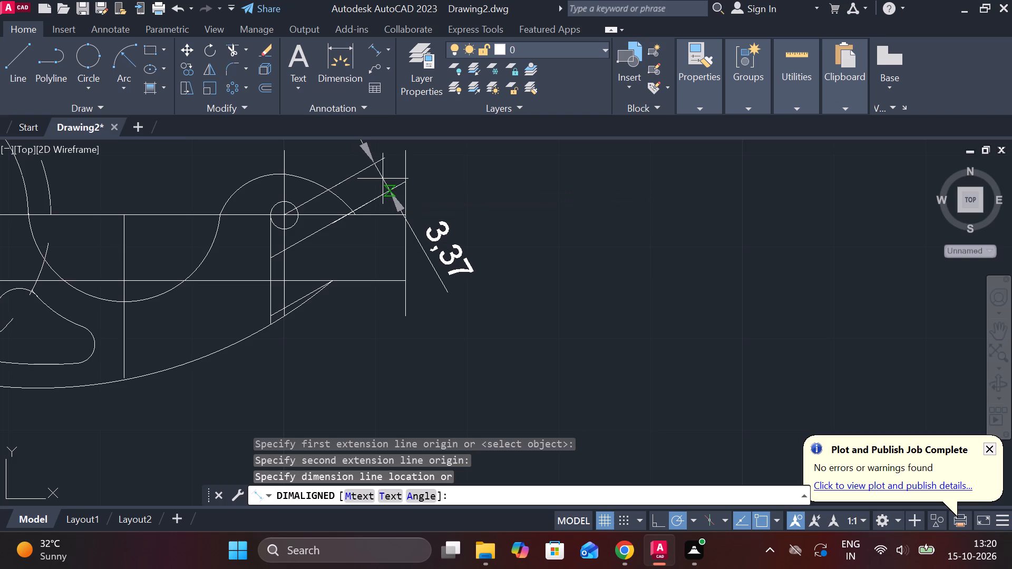
{"action": "key", "text": "Escape"}
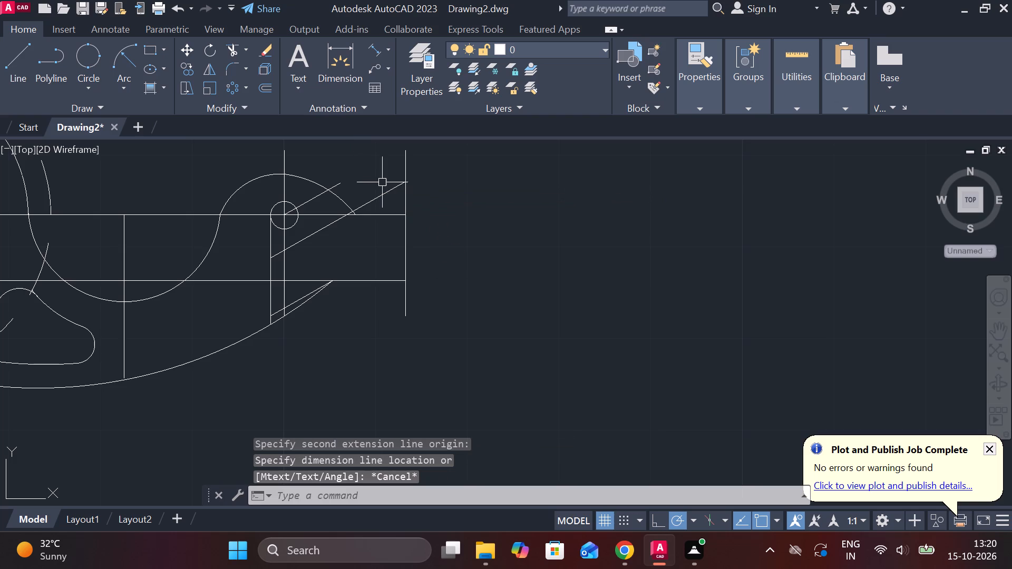
Erase the long inclined line that reaches the far vertical line.
{"action": "left_click", "coordinate": [391, 195]}
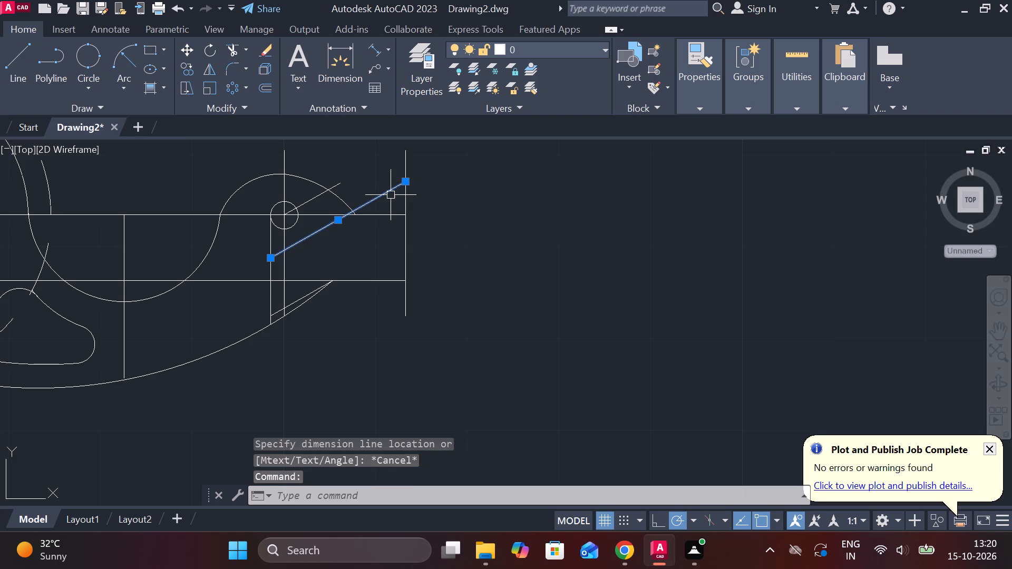
{"action": "key", "text": "Delete"}
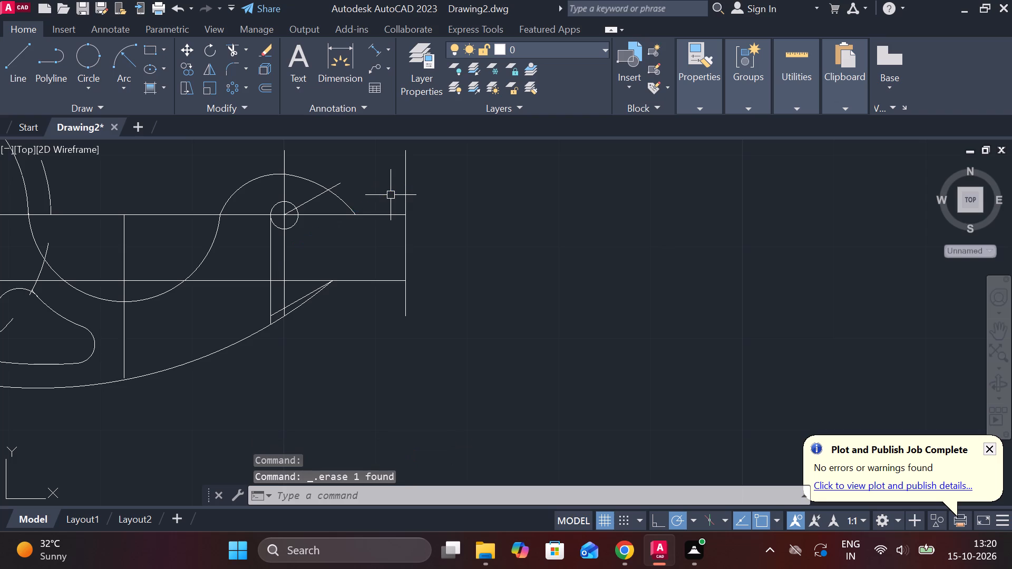
Copy the short inclined line from the small circle's centre, offset 3.5 perpendicularly down toward the hook tip.
{"action": "left_click", "coordinate": [314, 197]}
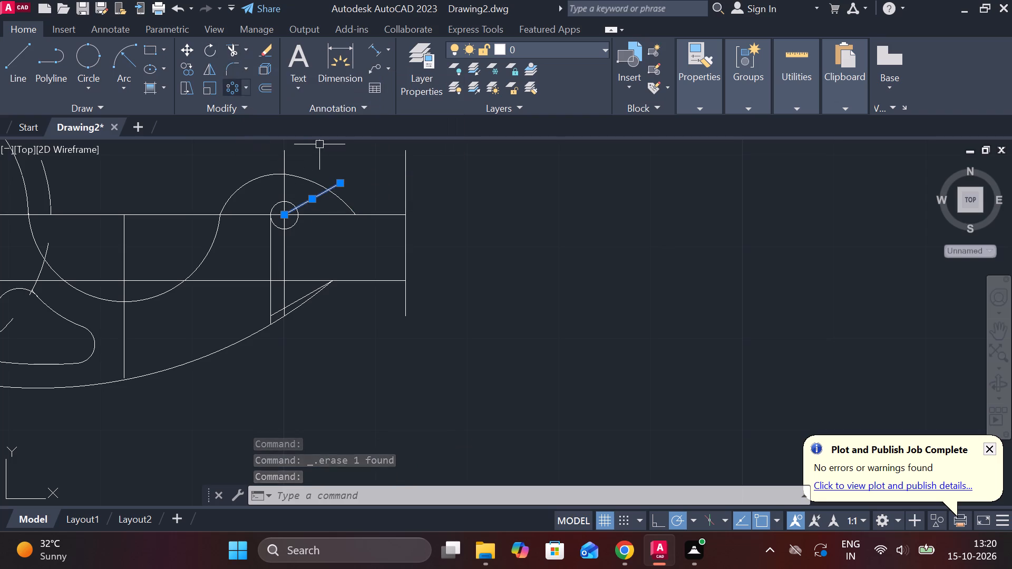
{"action": "left_click", "coordinate": [193, 70]}
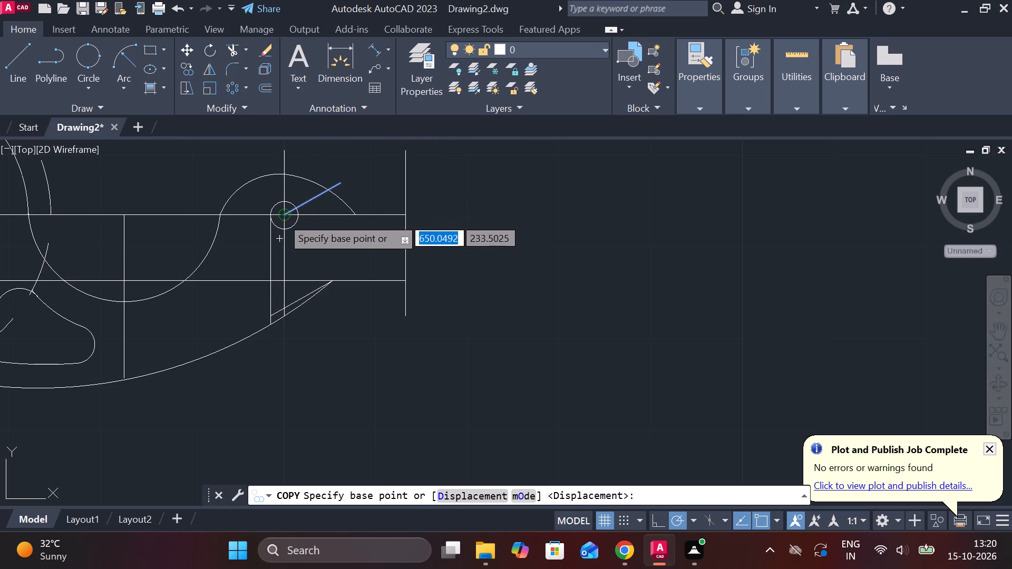
{"action": "left_click", "coordinate": [281, 217]}
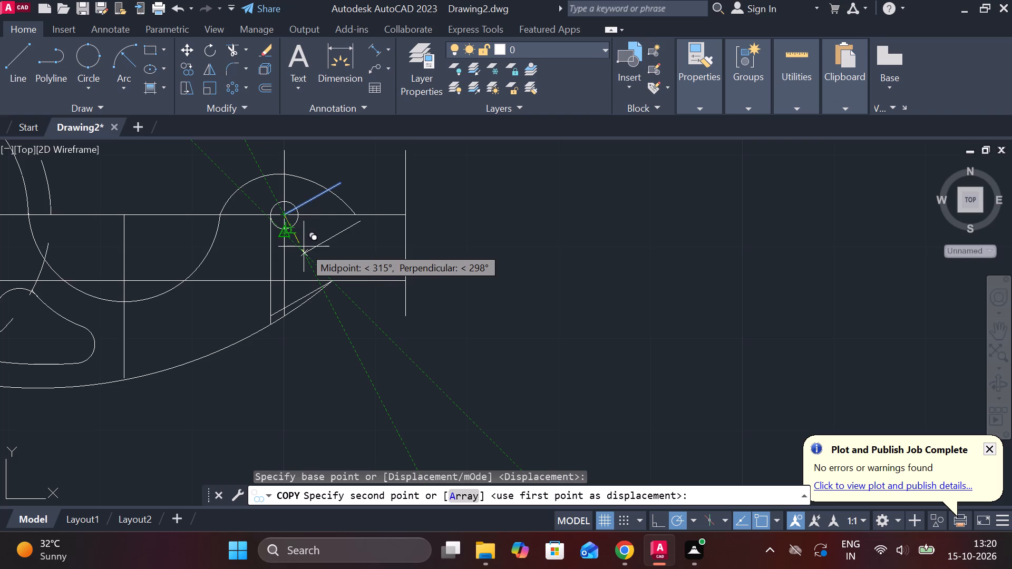
{"action": "key", "text": "3"}
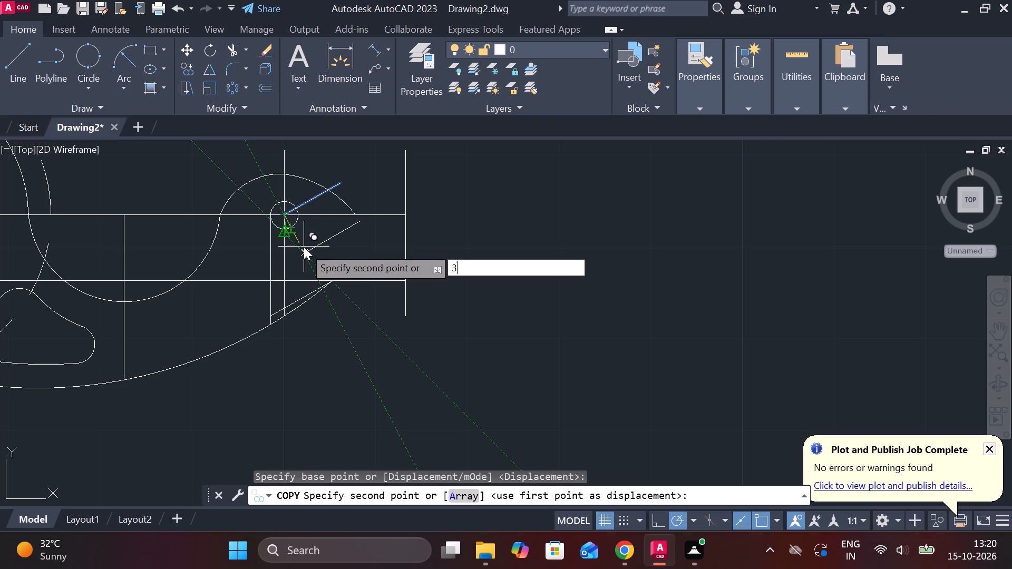
{"action": "key", "text": "apostrophe"}
{"action": "key", "text": "BackSpace"}
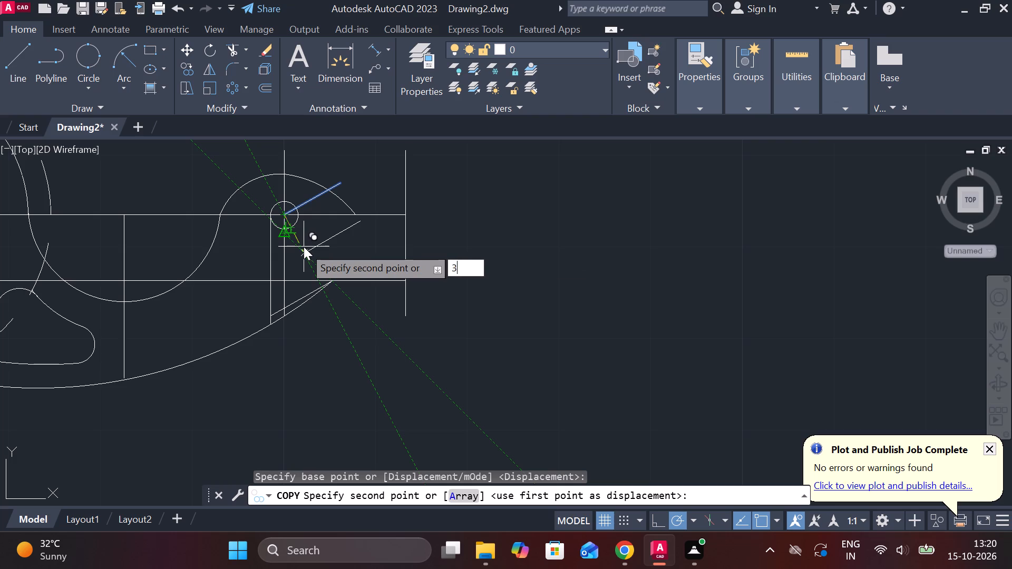
{"action": "key", "text": "period"}
{"action": "key", "text": "5"}
{"action": "key", "text": "Return"}
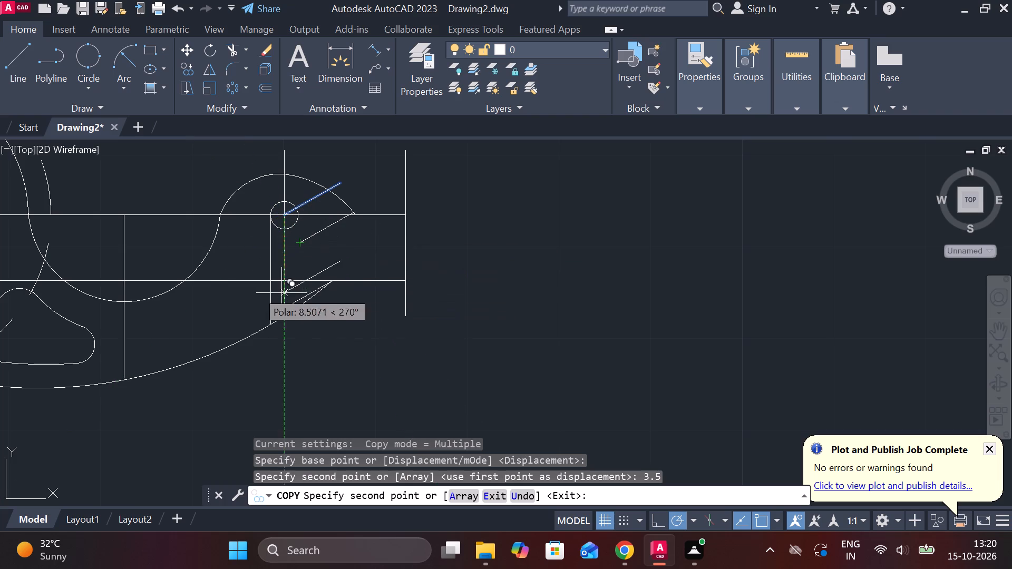
{"action": "key", "text": "Escape"}
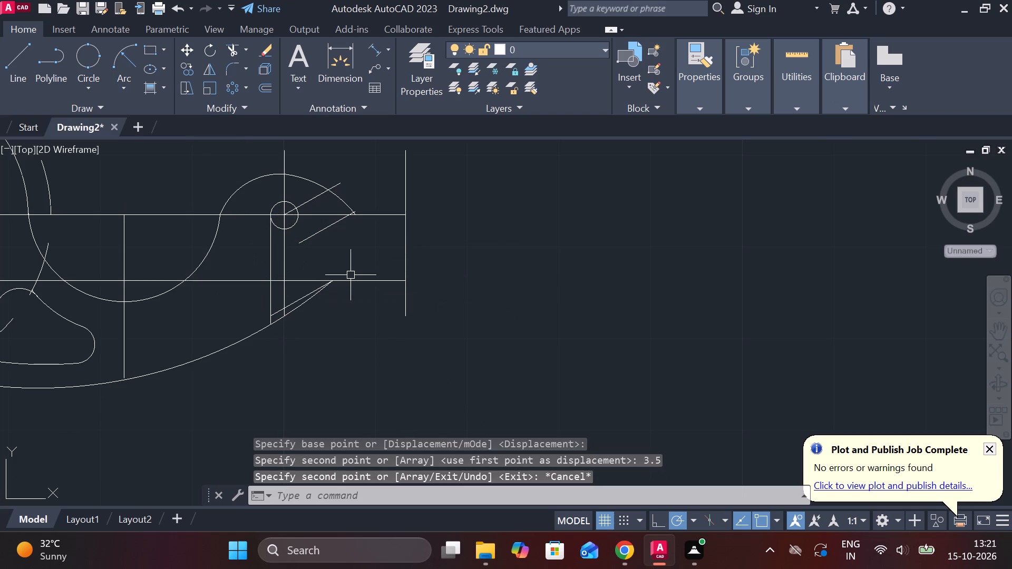
Extend the copied inclined line up to the far vertical line and down to the vertical line at the small circle's edge.
{"action": "type", "text": "EX"}
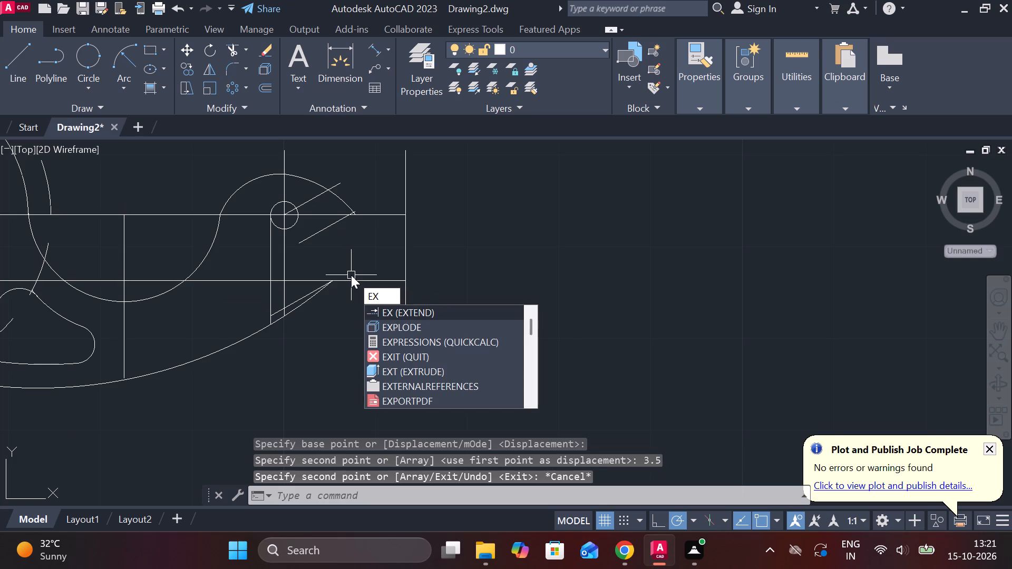
{"action": "key", "text": "Return"}
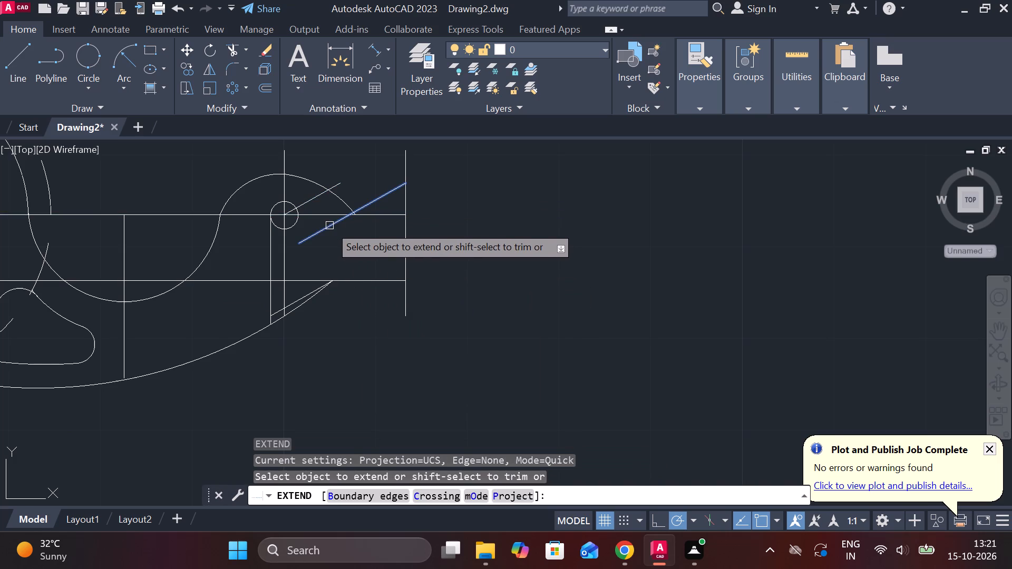
{"action": "left_click", "coordinate": [328, 228]}
{"action": "left_click", "coordinate": [309, 234]}
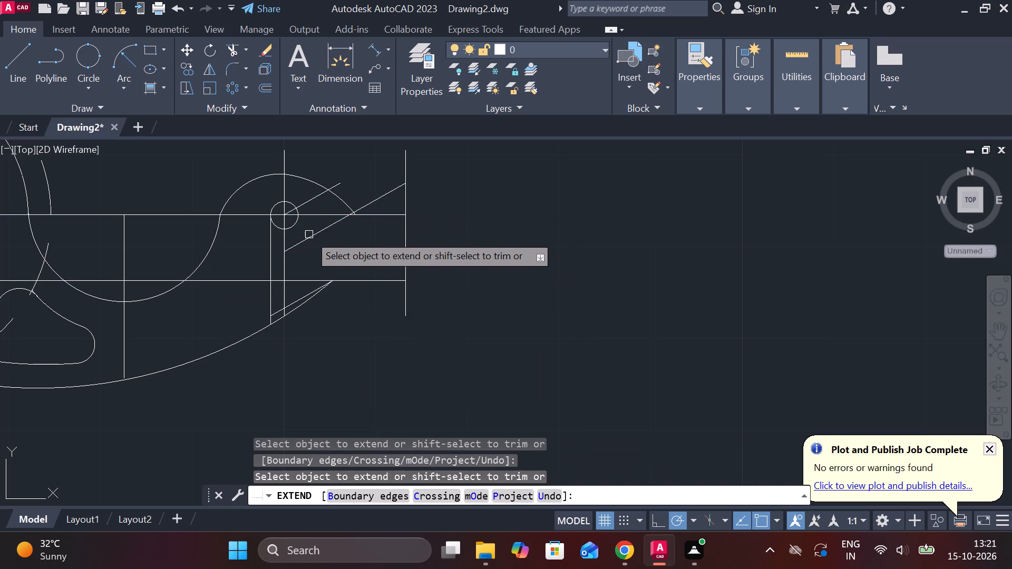
{"action": "left_click", "coordinate": [298, 244]}
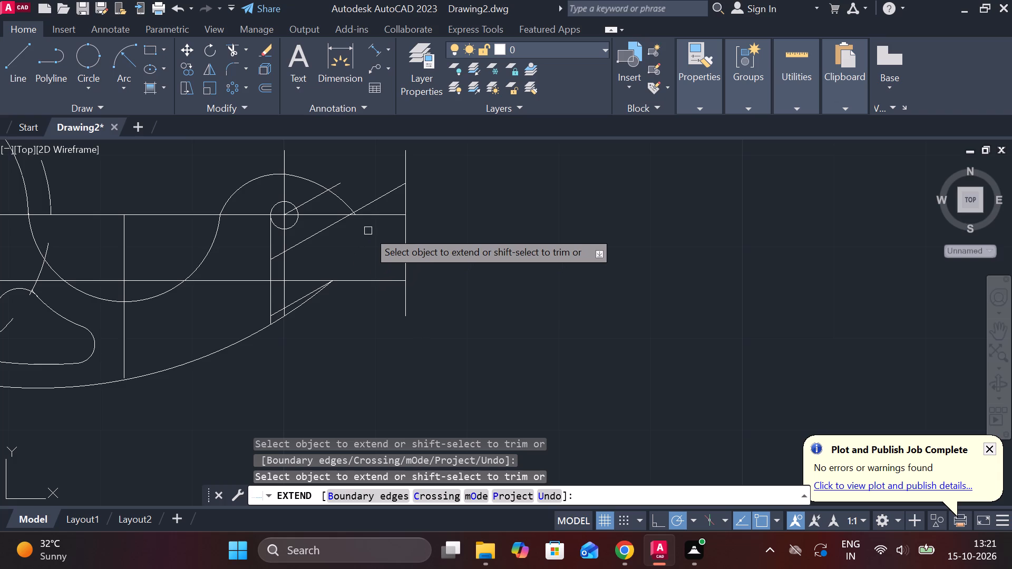
Extend the lower end of the copied inclined line to the lower horizontal line.
{"action": "scroll", "coordinate": [368, 231], "scroll_direction": "up", "scroll_amount": 3}
{"action": "scroll", "coordinate": [353, 187], "scroll_direction": "down", "scroll_amount": 3}
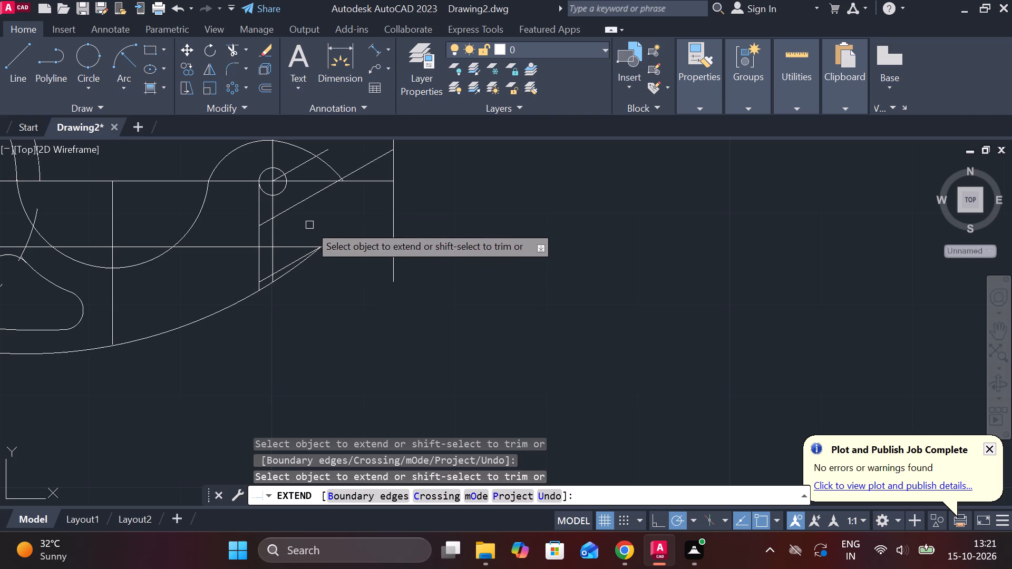
{"action": "left_click", "coordinate": [298, 206]}
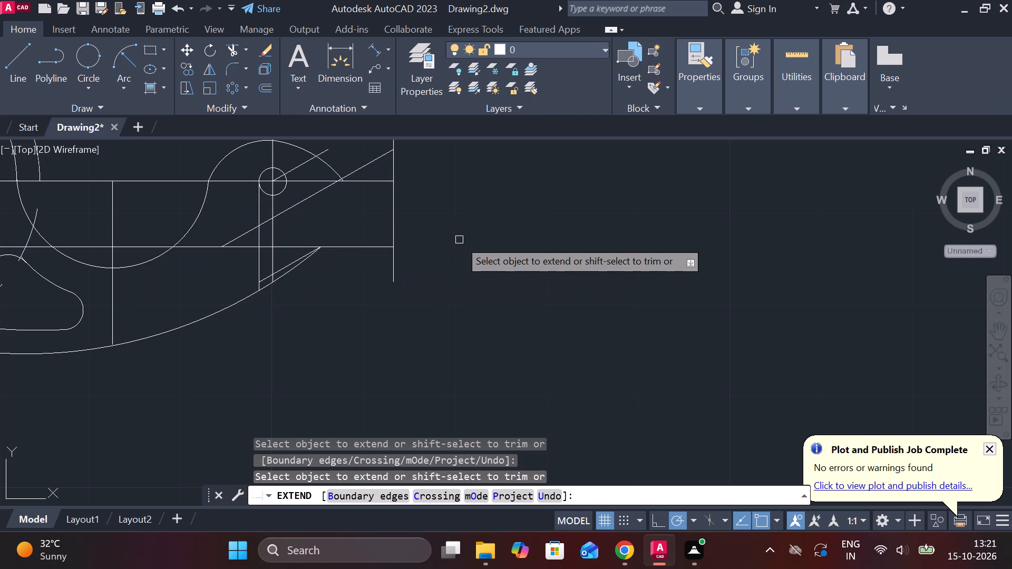
{"action": "key", "text": "Escape"}
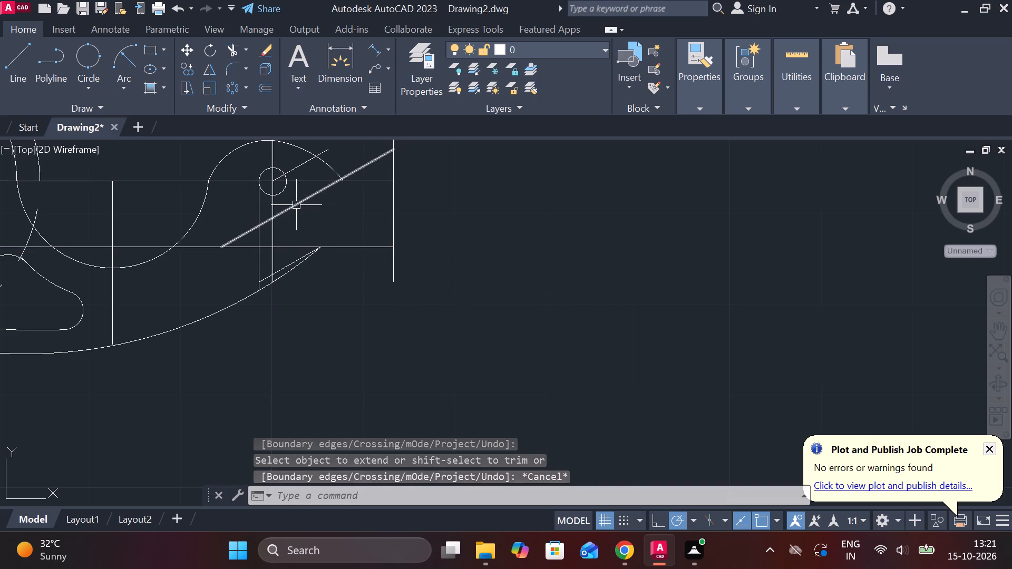
Copy the extended inclined line from its midpoint by 5.7 at 315°, down toward the outer arc.
{"action": "left_click", "coordinate": [295, 207]}
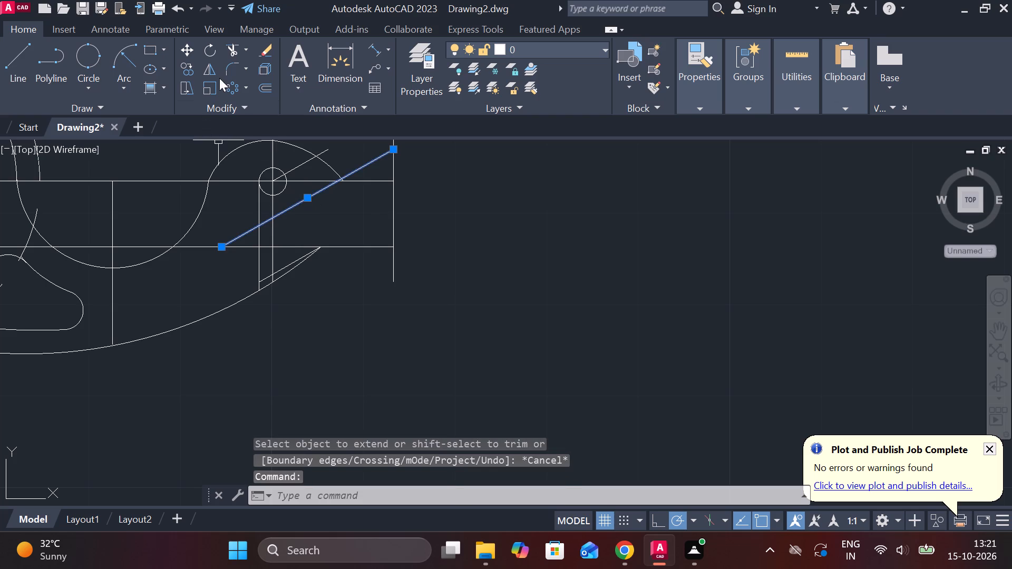
{"action": "left_click", "coordinate": [188, 71]}
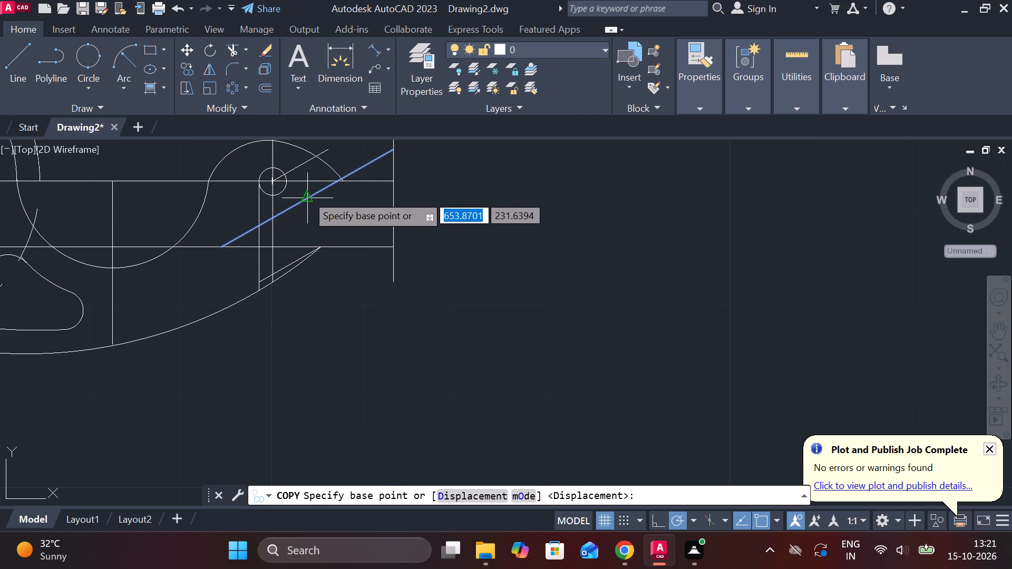
{"action": "left_click", "coordinate": [306, 194]}
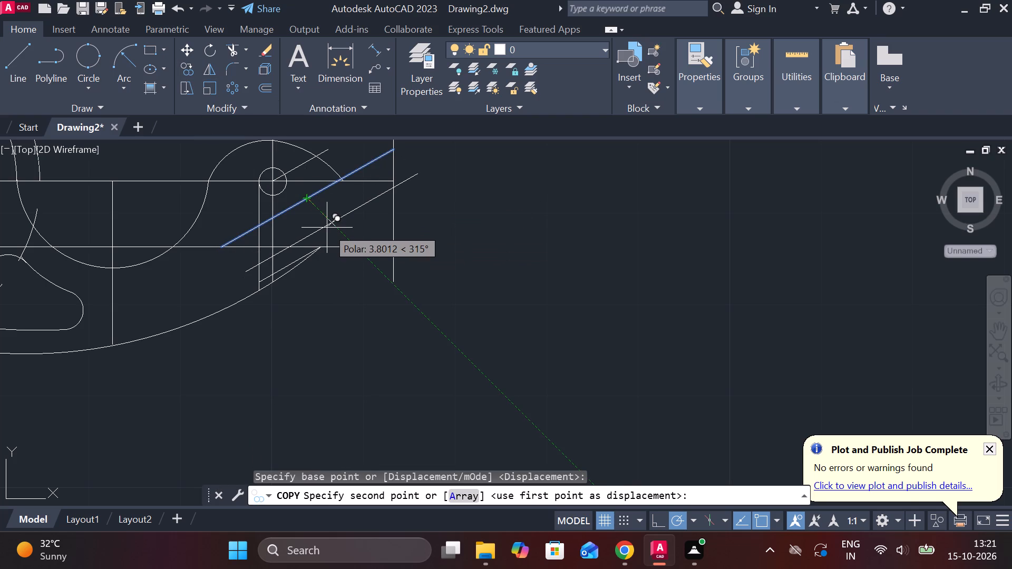
{"action": "key", "text": "5"}
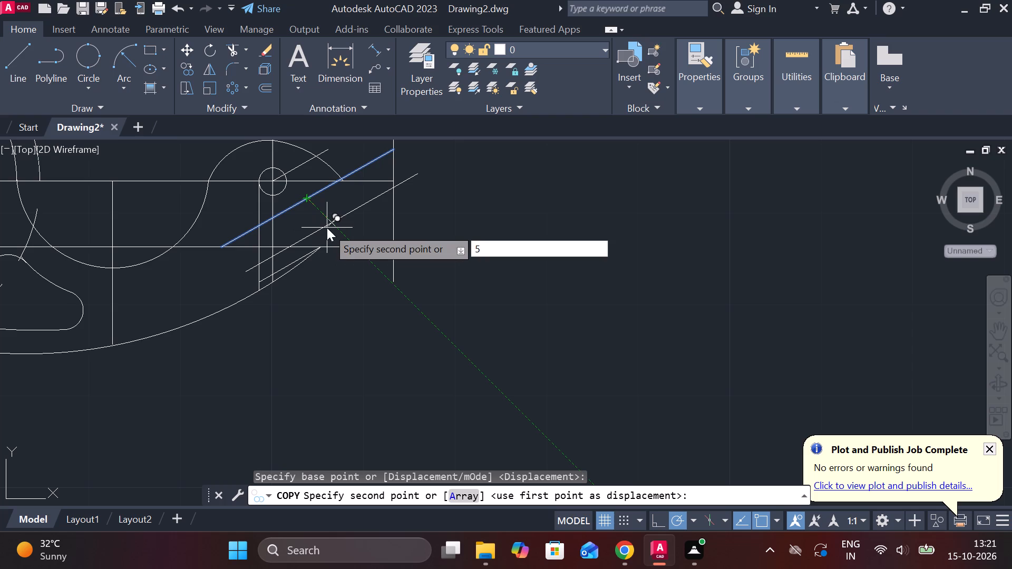
{"action": "key", "text": "period"}
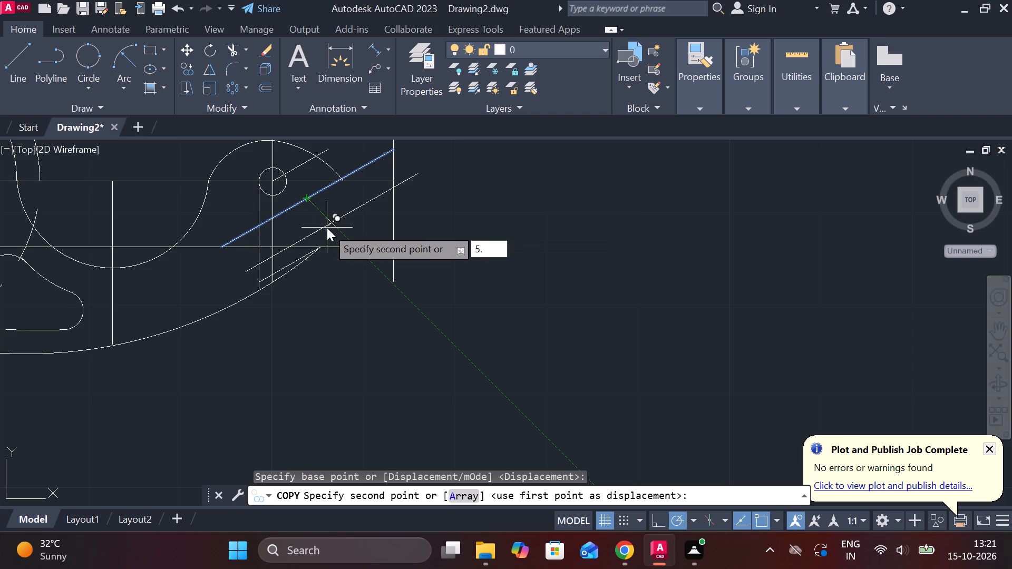
{"action": "key", "text": "7"}
{"action": "key", "text": "Return"}
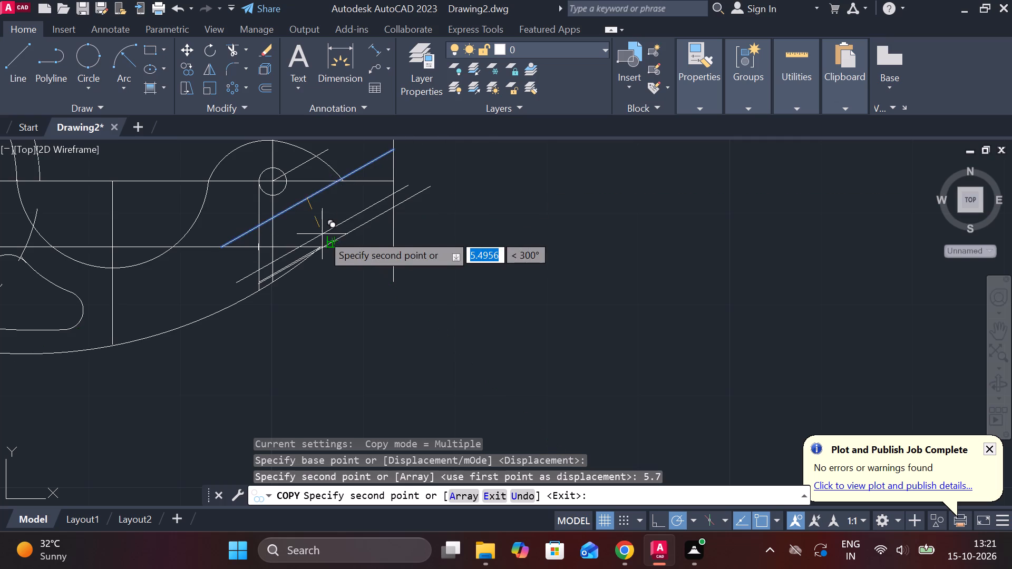
{"action": "scroll", "coordinate": [322, 234], "scroll_direction": "up", "scroll_amount": 5}
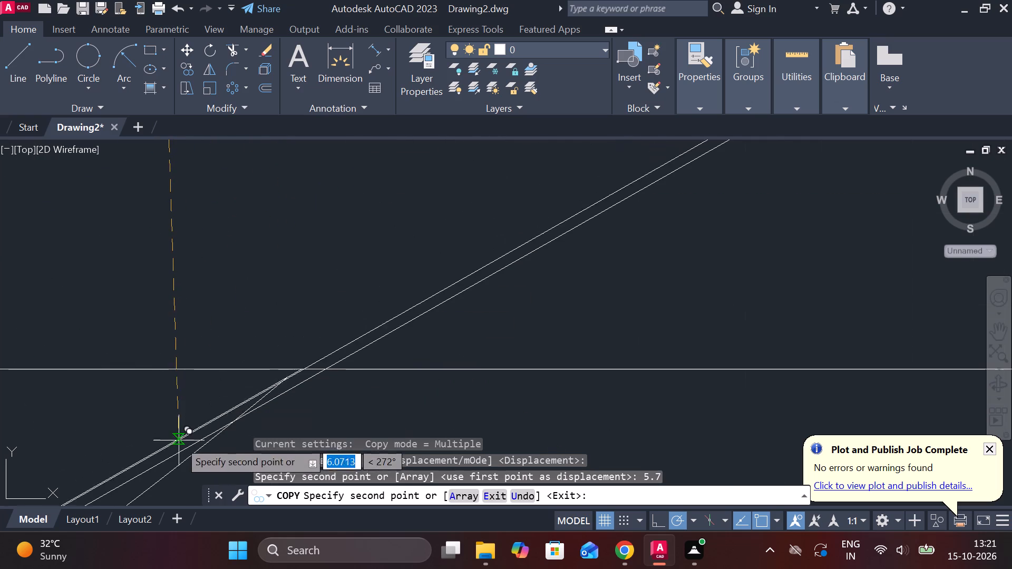
{"action": "key", "text": "Escape"}
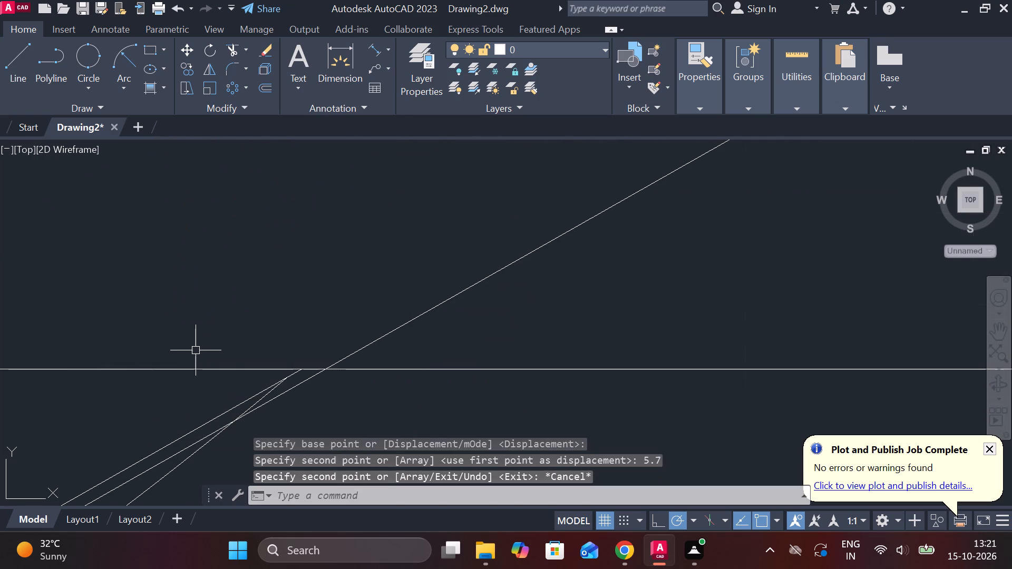
Erase the old short inclined line that ends on the lower horizontal line near the outer arc's tip.
{"action": "left_click", "coordinate": [223, 418]}
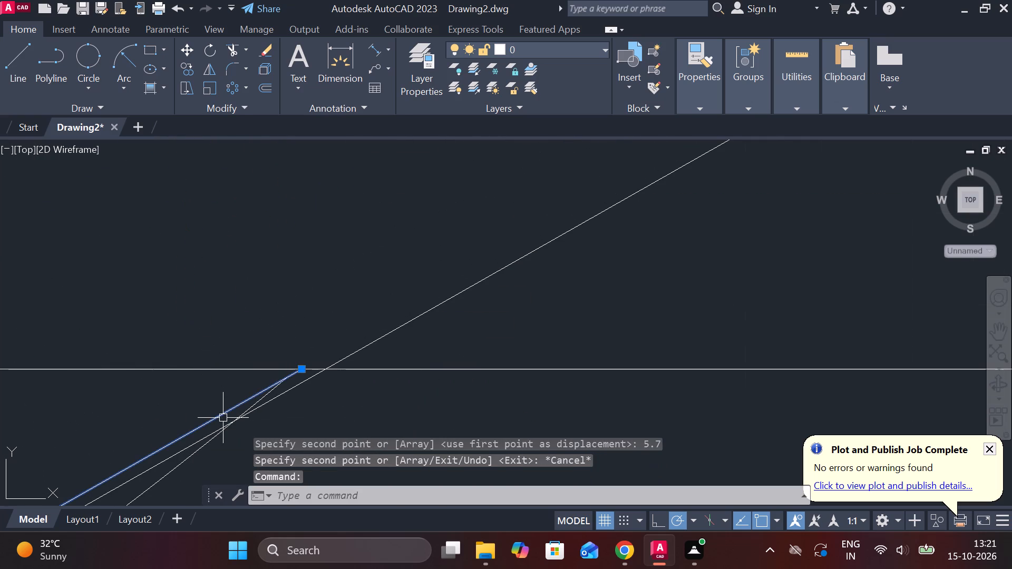
{"action": "key", "text": "Delete"}
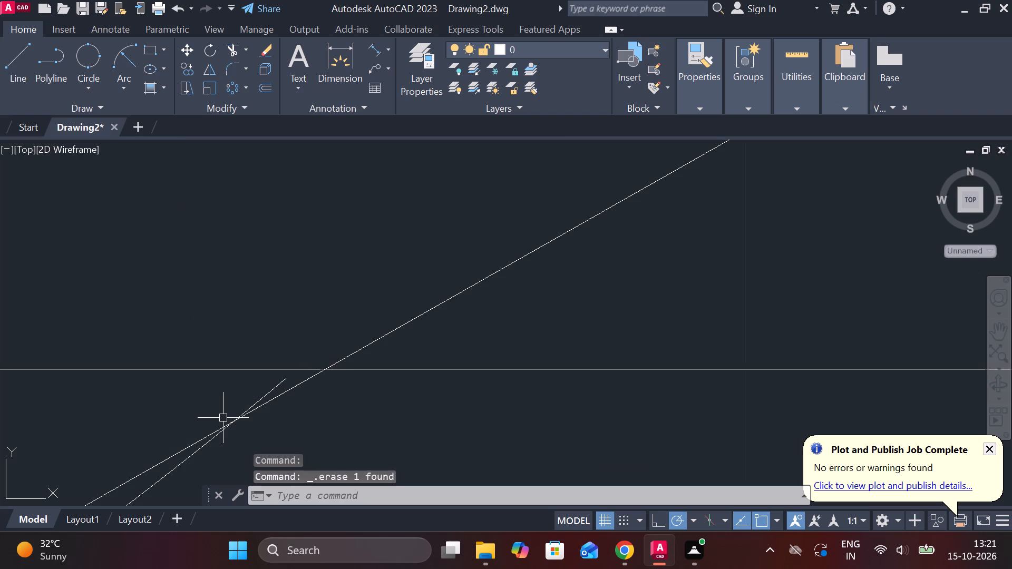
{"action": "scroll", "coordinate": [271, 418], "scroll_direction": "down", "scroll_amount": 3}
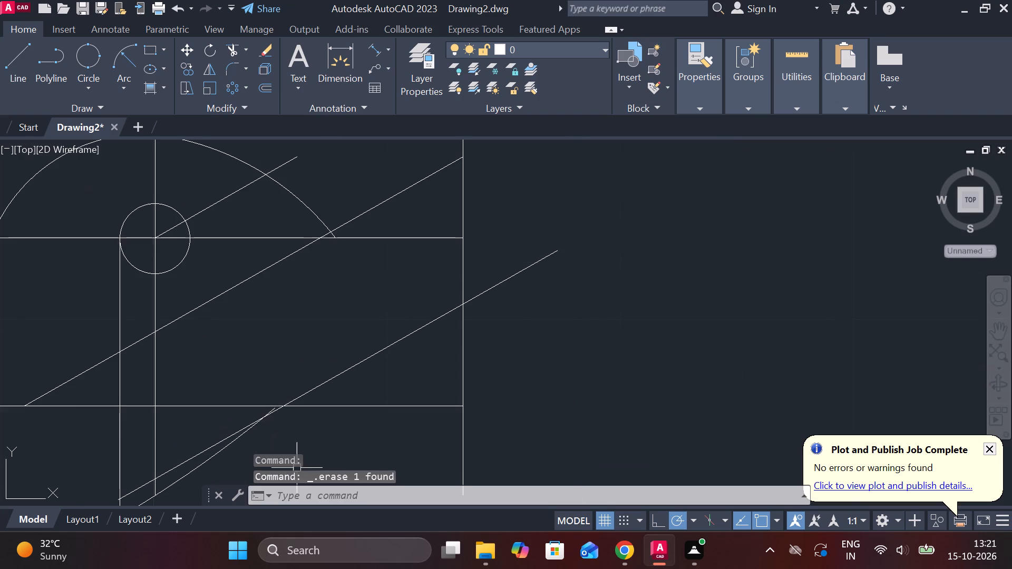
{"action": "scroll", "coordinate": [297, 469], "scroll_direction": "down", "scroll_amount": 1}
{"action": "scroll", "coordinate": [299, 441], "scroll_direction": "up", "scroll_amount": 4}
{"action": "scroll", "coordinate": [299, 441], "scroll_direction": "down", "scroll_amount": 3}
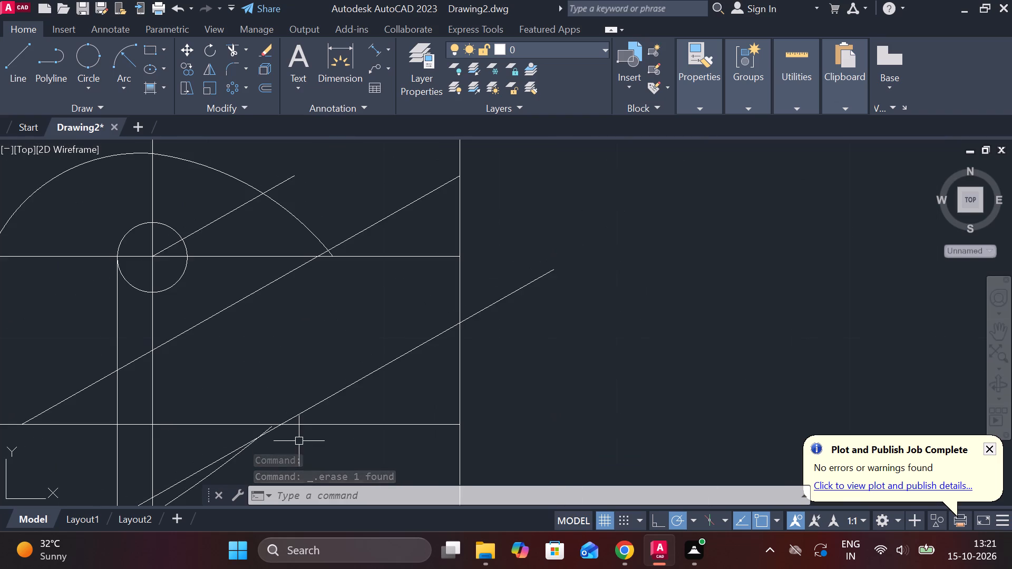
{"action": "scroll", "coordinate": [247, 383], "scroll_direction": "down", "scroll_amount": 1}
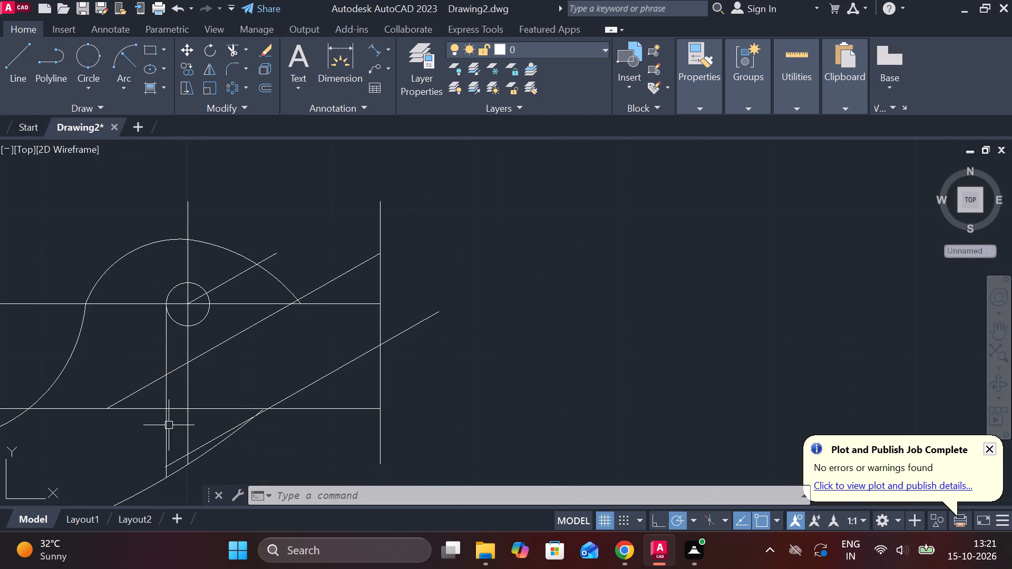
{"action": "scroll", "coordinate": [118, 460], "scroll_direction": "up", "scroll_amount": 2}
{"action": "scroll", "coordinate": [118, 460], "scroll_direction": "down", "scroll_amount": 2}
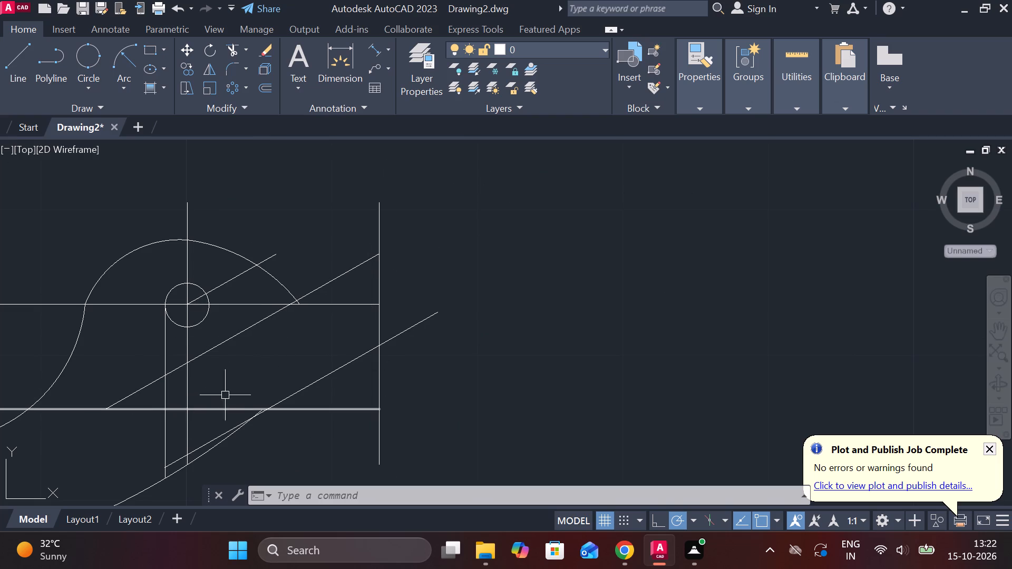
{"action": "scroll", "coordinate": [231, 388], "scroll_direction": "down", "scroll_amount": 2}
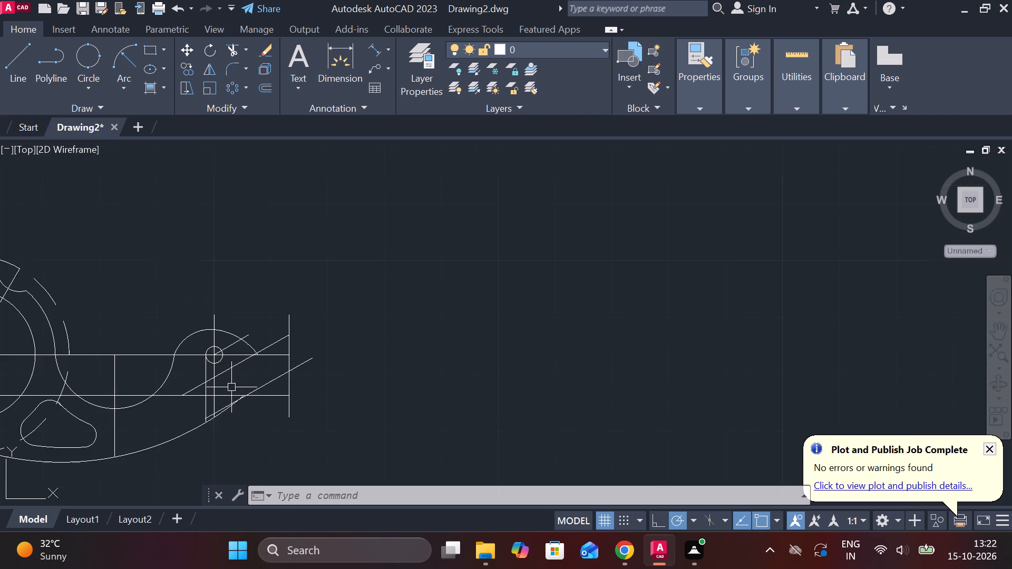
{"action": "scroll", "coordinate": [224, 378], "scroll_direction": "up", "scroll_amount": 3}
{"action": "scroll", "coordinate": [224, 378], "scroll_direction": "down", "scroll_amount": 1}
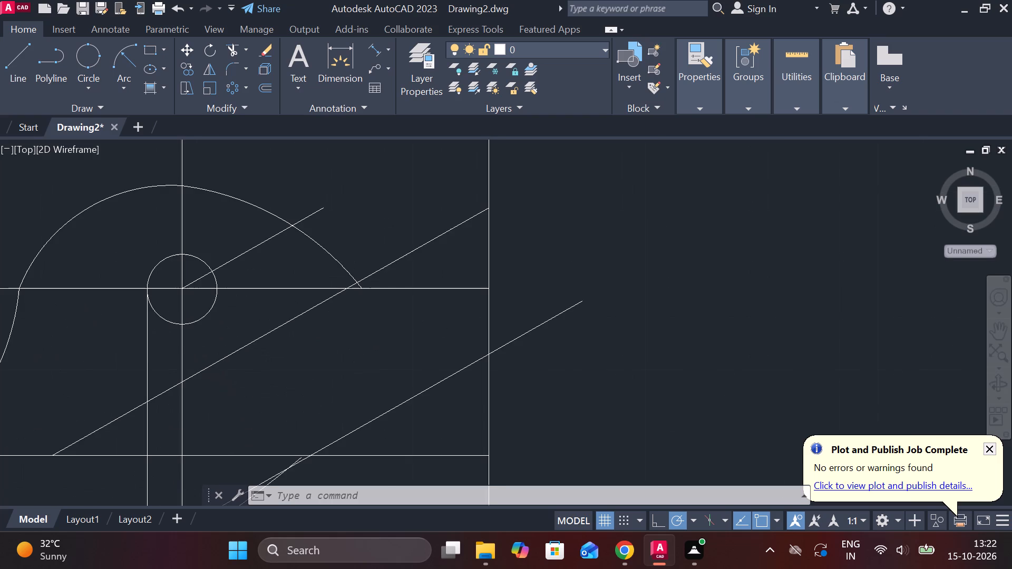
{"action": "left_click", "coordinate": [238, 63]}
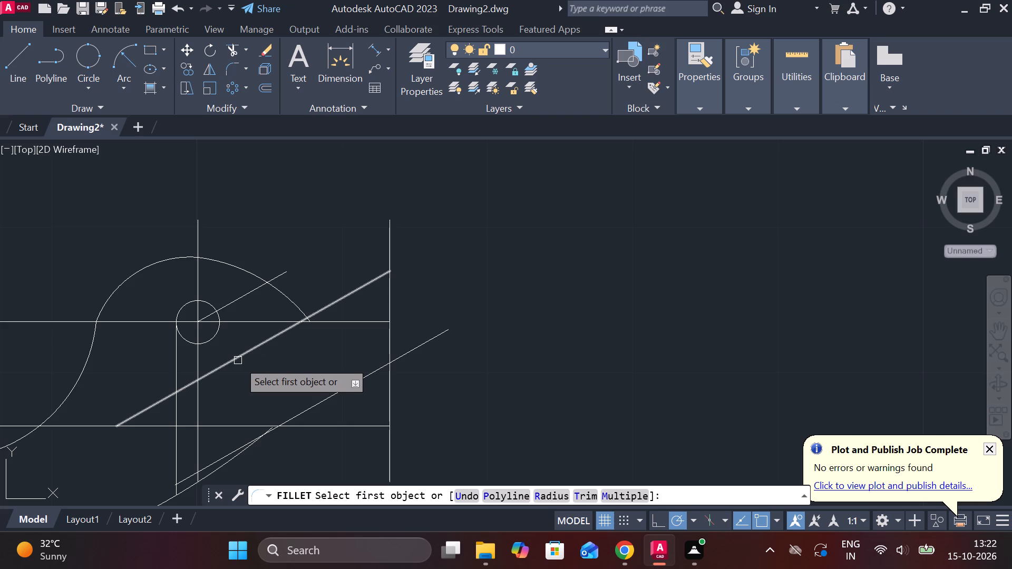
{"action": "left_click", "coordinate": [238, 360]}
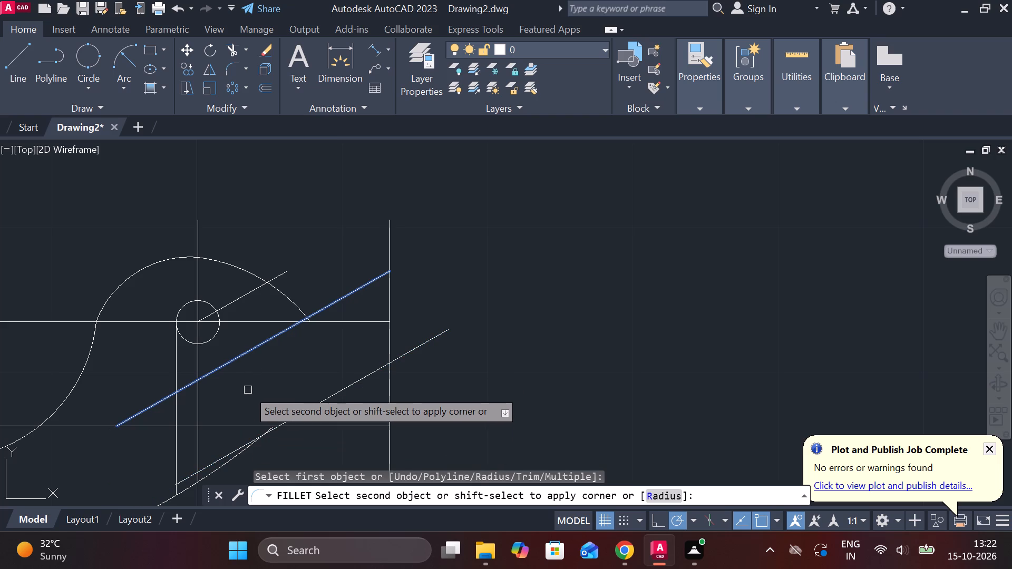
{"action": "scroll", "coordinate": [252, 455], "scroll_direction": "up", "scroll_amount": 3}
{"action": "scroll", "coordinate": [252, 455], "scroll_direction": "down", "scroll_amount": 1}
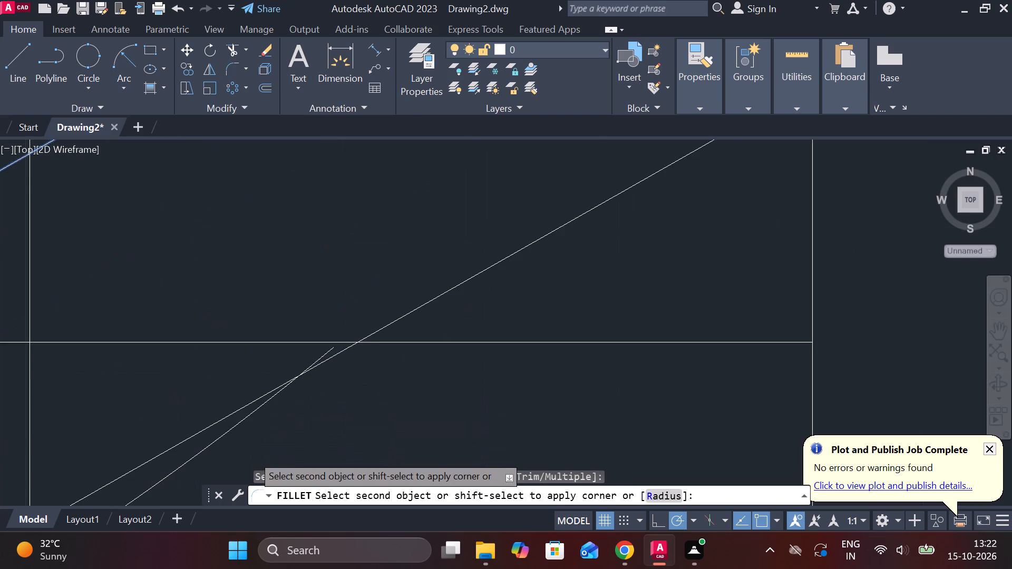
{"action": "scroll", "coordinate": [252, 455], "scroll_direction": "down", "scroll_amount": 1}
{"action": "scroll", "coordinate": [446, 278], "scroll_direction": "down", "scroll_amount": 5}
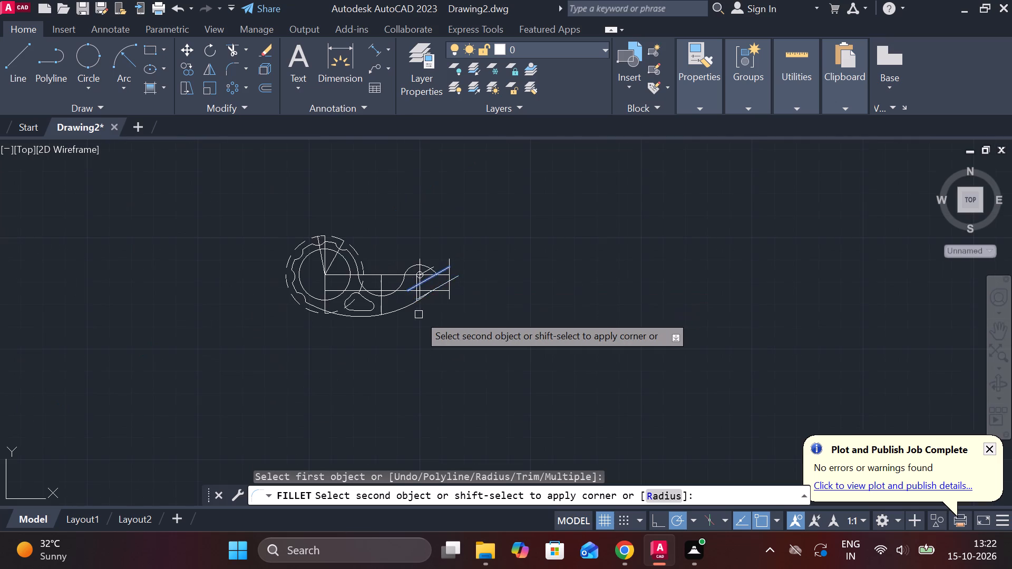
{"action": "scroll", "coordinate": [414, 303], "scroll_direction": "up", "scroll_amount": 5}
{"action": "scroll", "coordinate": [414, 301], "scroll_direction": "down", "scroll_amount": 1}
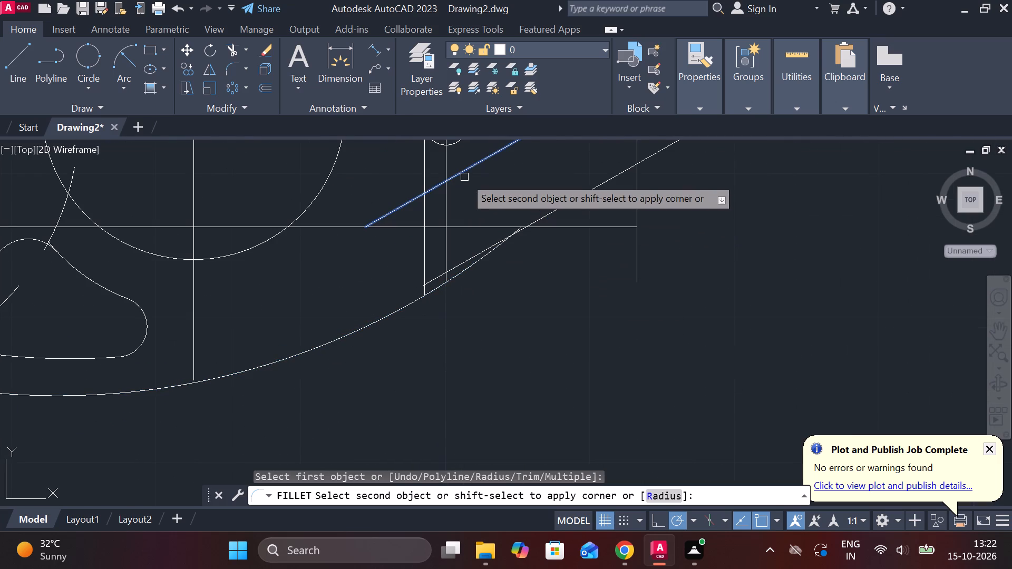
Trim the upper long inclined line's lower end back to the vertical line through the small circle's centre.
{"action": "left_click", "coordinate": [239, 46]}
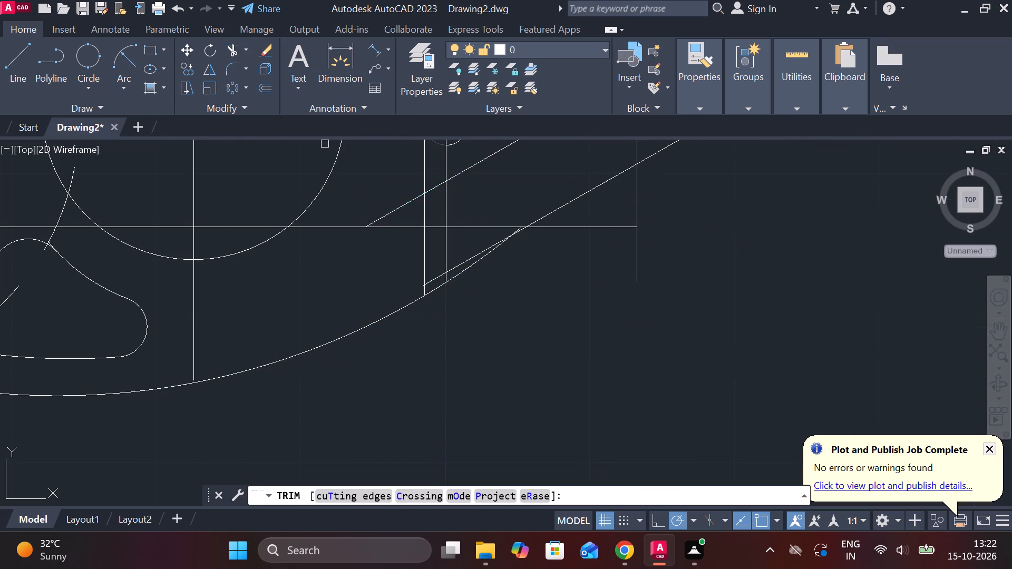
{"action": "left_click", "coordinate": [397, 212]}
{"action": "left_click", "coordinate": [439, 189]}
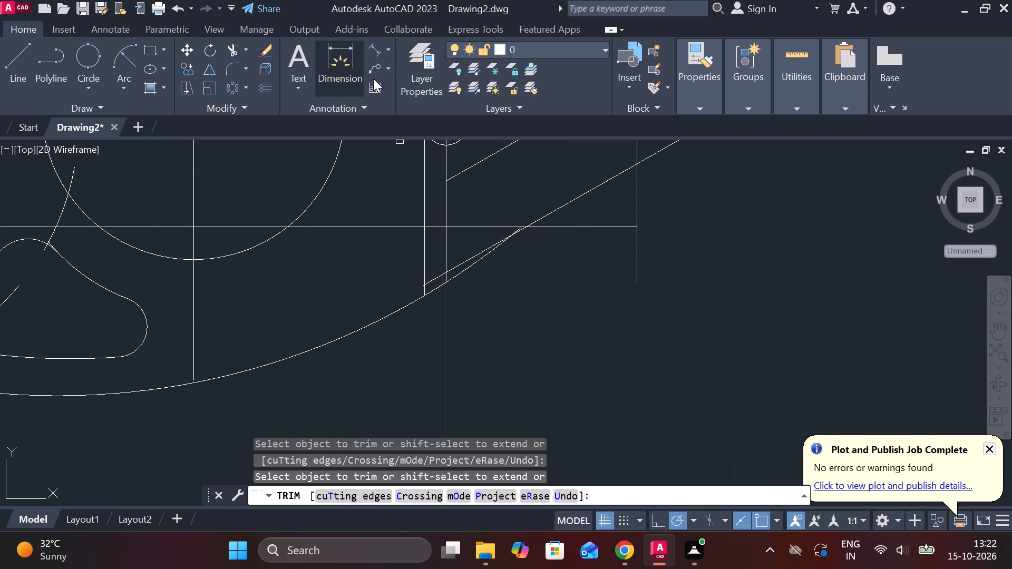
Fillet the lower ends of the two parallel inclined lines into a rounded slot end.
{"action": "left_click", "coordinate": [222, 70]}
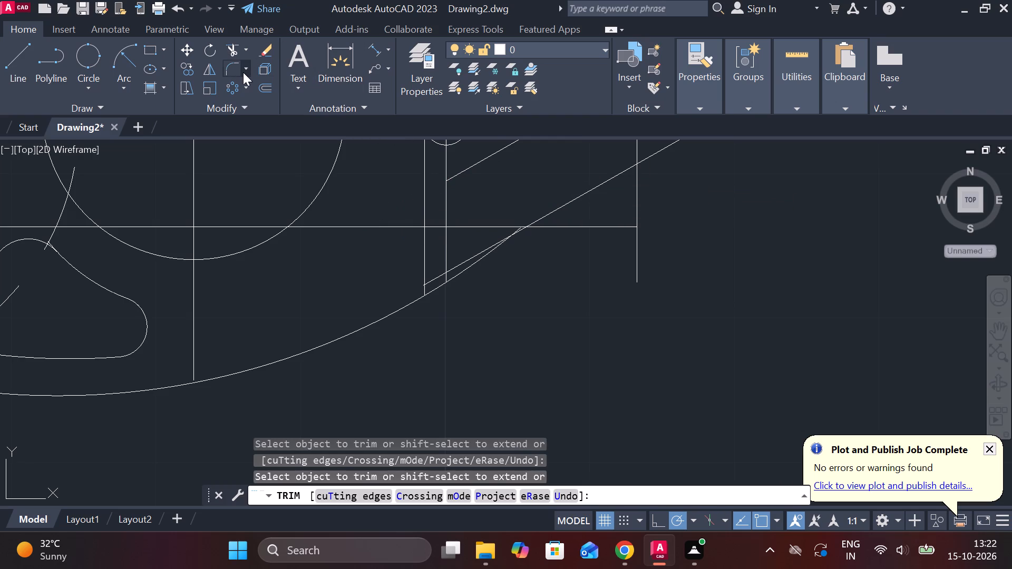
{"action": "left_click", "coordinate": [239, 68]}
{"action": "left_click", "coordinate": [492, 154]}
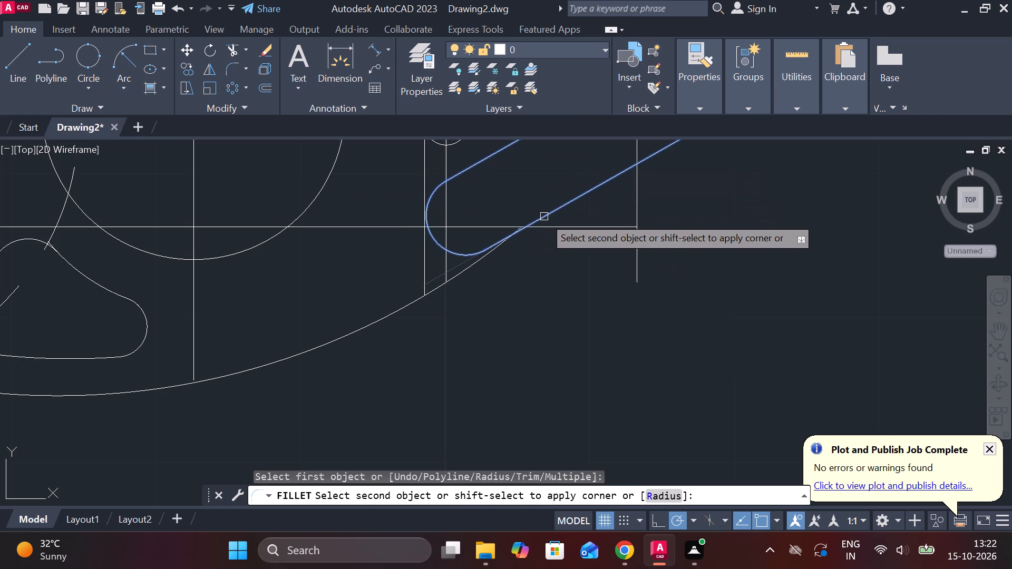
{"action": "left_click", "coordinate": [544, 217]}
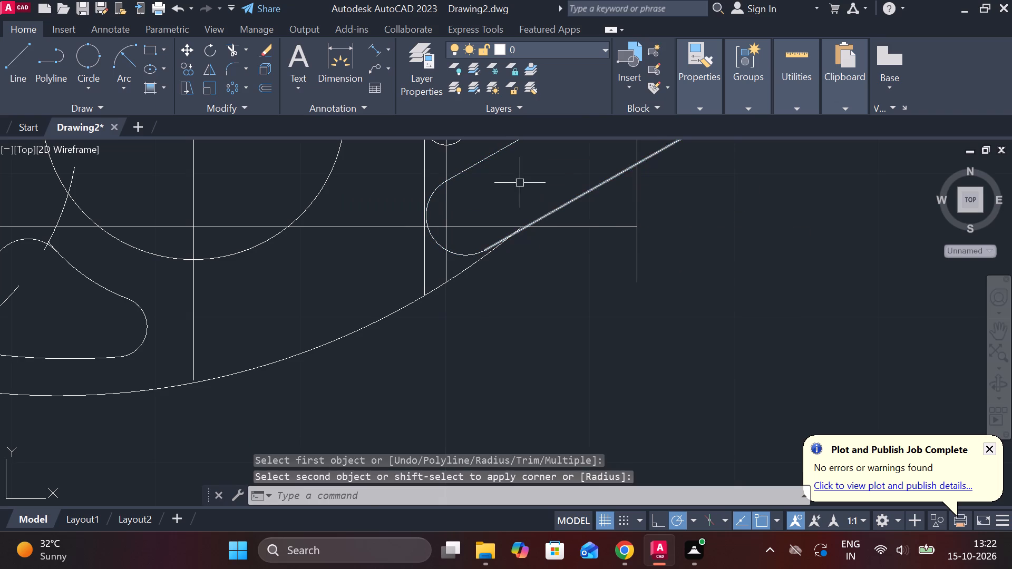
Examine the rounded slot end against the vertical line at the small circle's edge and the outer arc.
{"action": "scroll", "coordinate": [514, 180], "scroll_direction": "up", "scroll_amount": 1}
{"action": "scroll", "coordinate": [514, 180], "scroll_direction": "down", "scroll_amount": 2}
{"action": "scroll", "coordinate": [514, 180], "scroll_direction": "up", "scroll_amount": 3}
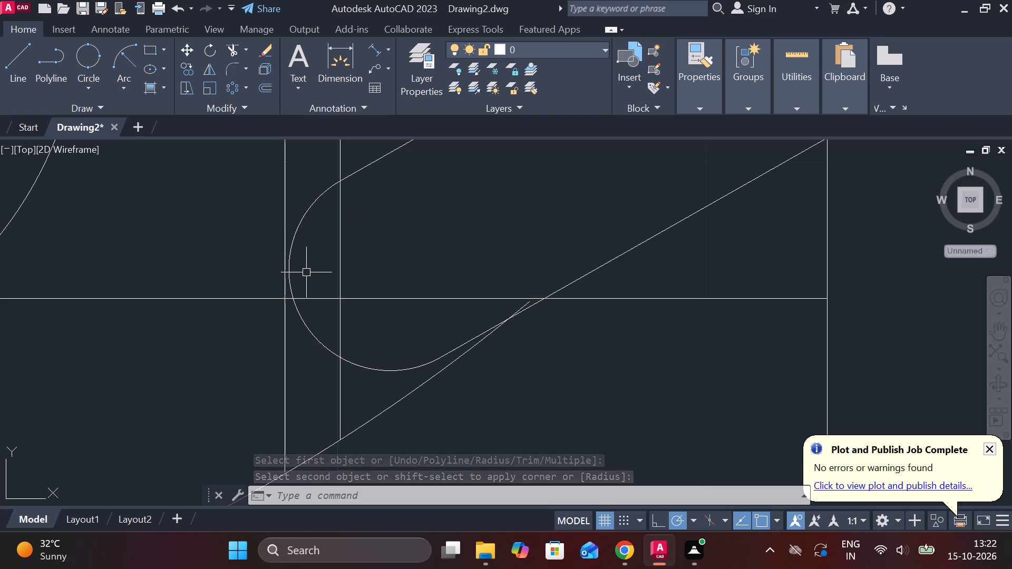
{"action": "scroll", "coordinate": [306, 272], "scroll_direction": "up", "scroll_amount": 2}
{"action": "scroll", "coordinate": [306, 272], "scroll_direction": "down", "scroll_amount": 3}
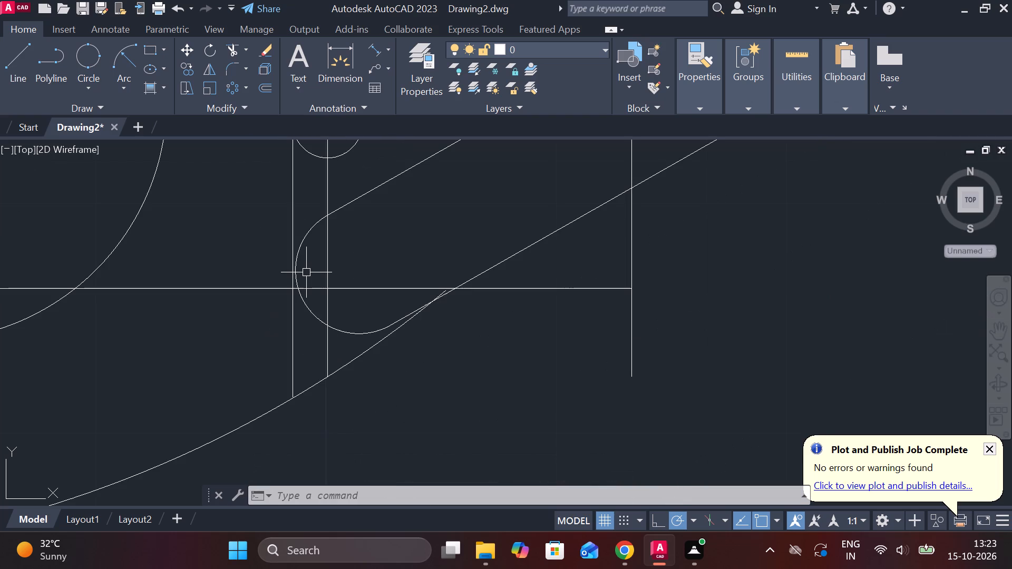
{"action": "scroll", "coordinate": [297, 296], "scroll_direction": "up", "scroll_amount": 2}
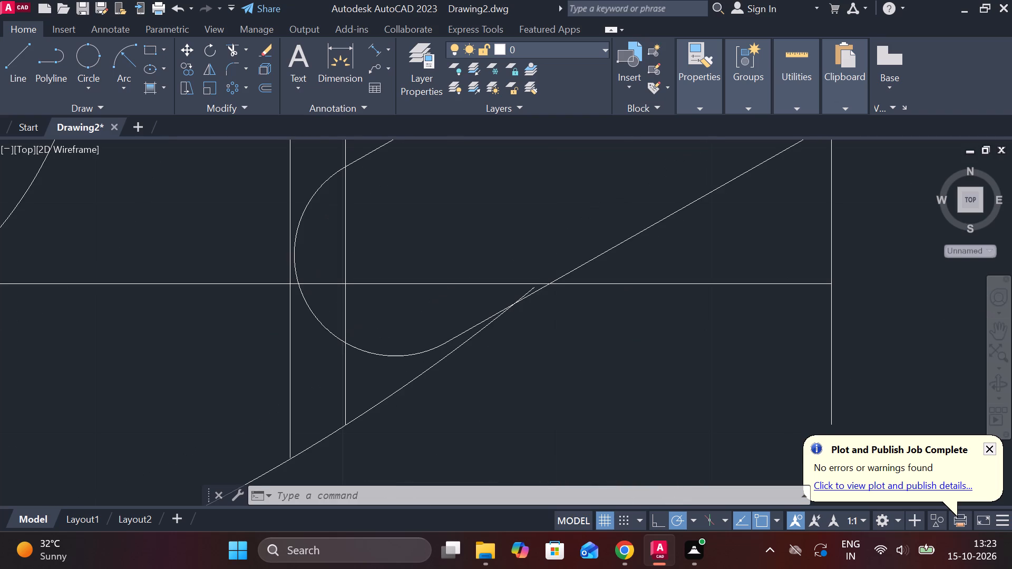
{"action": "scroll", "coordinate": [297, 296], "scroll_direction": "up", "scroll_amount": 1}
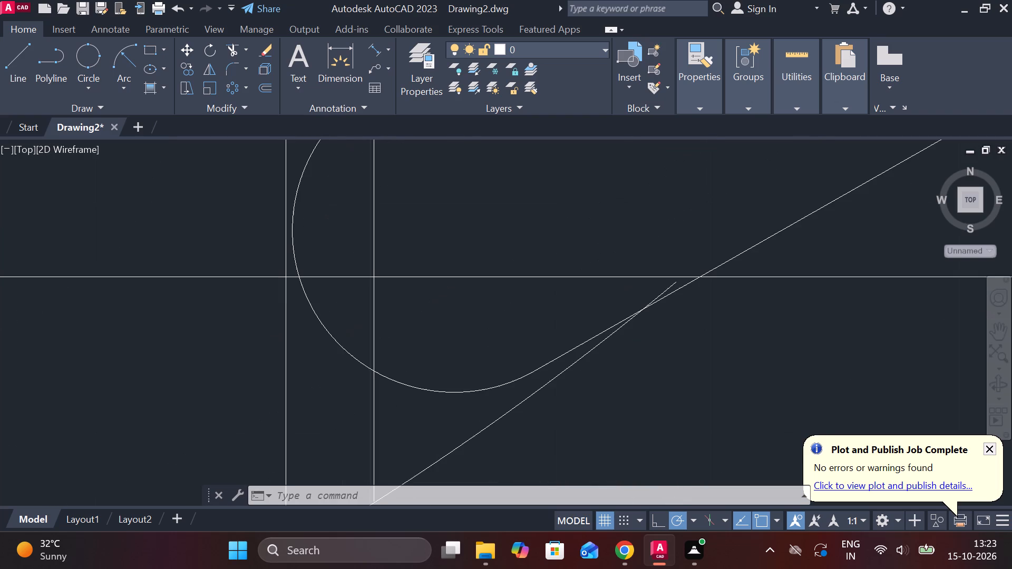
{"action": "scroll", "coordinate": [297, 296], "scroll_direction": "down", "scroll_amount": 4}
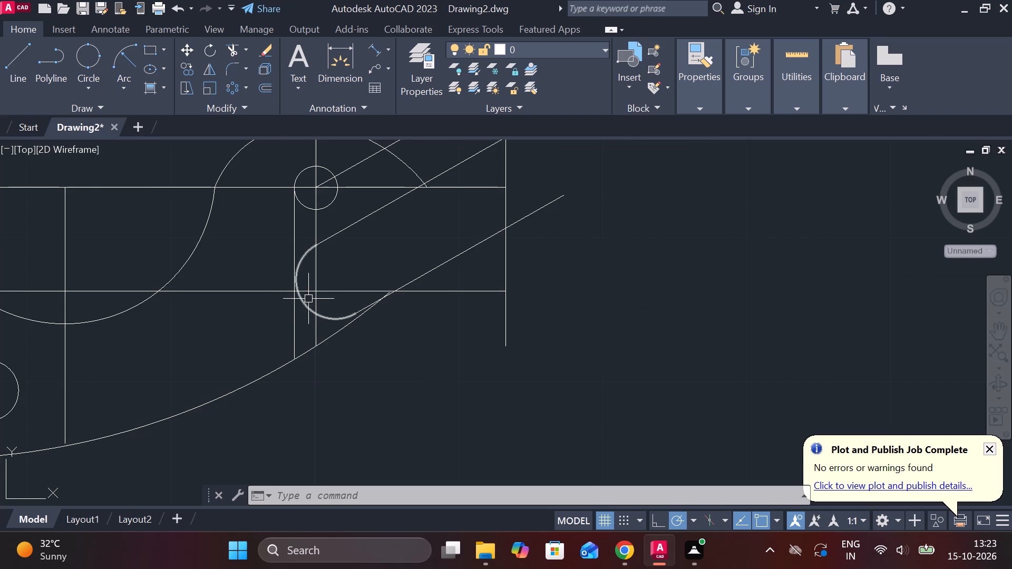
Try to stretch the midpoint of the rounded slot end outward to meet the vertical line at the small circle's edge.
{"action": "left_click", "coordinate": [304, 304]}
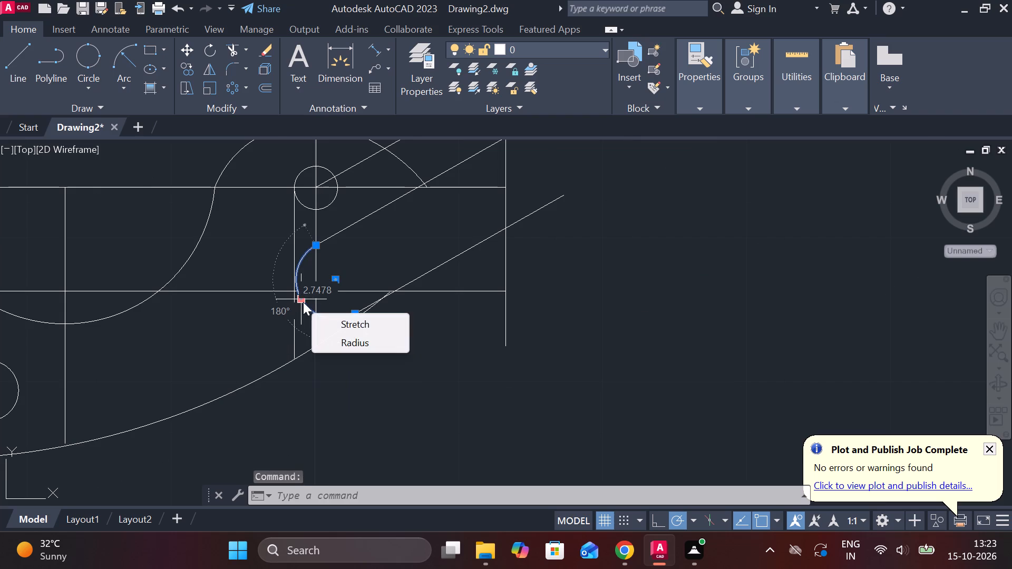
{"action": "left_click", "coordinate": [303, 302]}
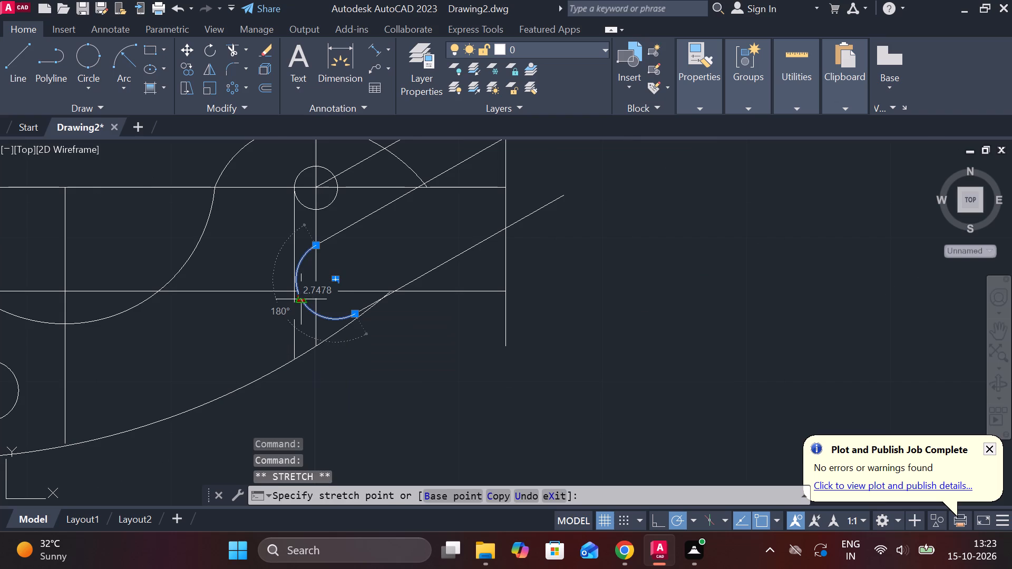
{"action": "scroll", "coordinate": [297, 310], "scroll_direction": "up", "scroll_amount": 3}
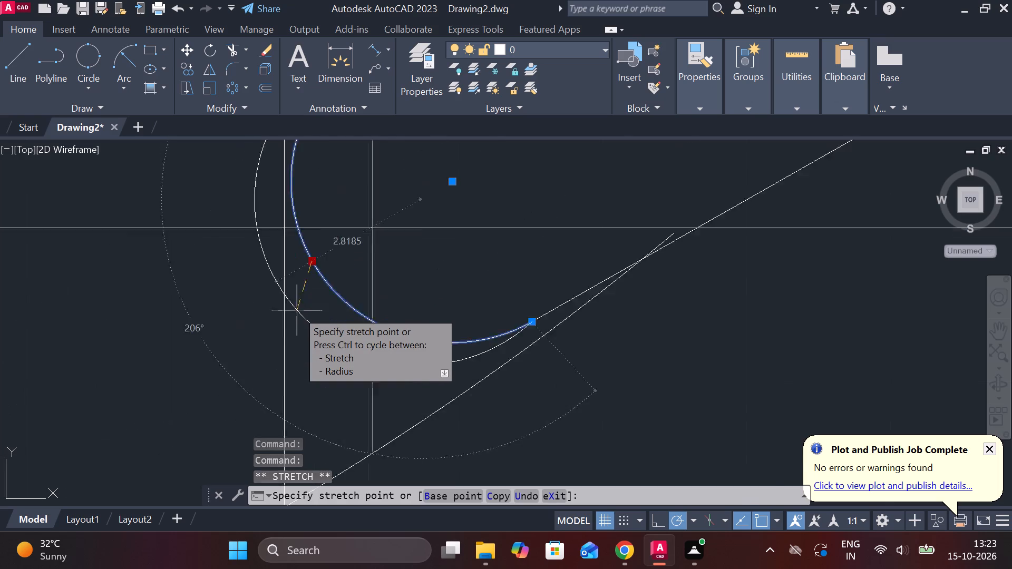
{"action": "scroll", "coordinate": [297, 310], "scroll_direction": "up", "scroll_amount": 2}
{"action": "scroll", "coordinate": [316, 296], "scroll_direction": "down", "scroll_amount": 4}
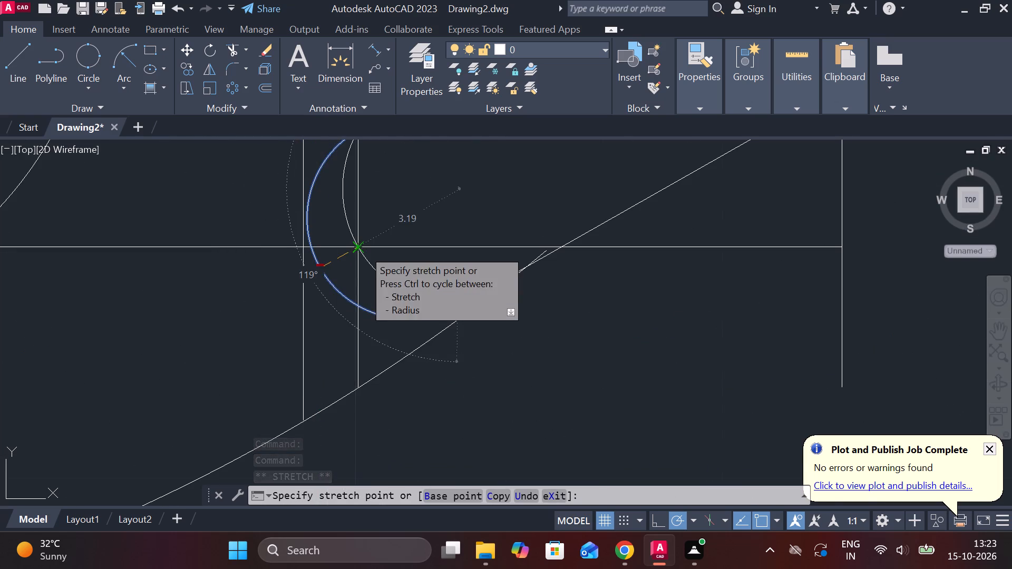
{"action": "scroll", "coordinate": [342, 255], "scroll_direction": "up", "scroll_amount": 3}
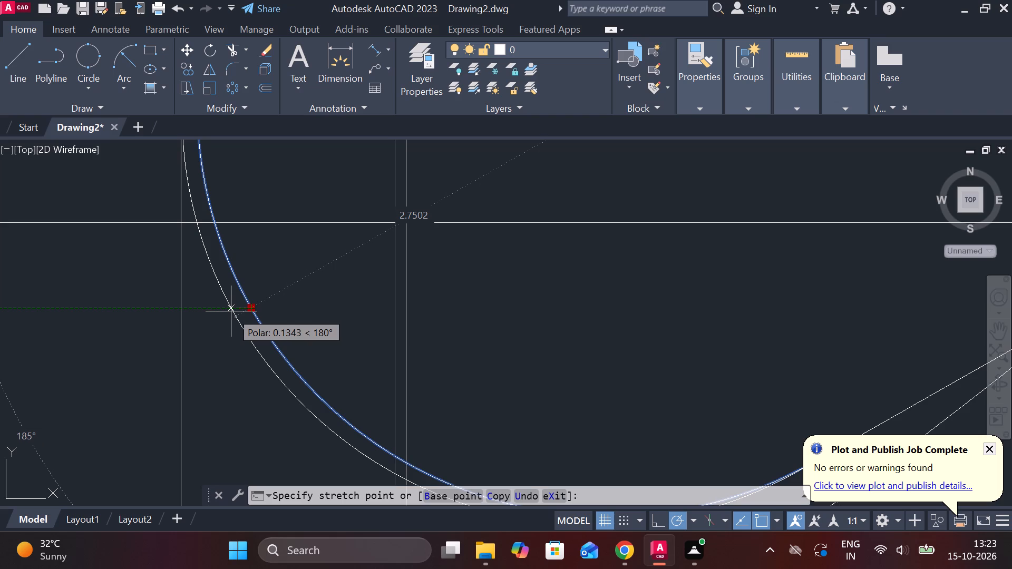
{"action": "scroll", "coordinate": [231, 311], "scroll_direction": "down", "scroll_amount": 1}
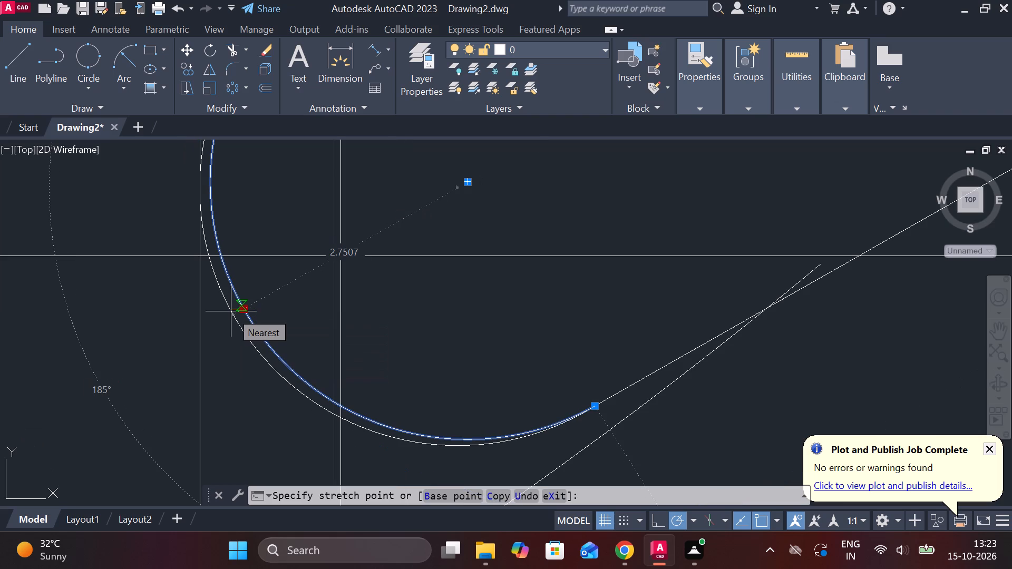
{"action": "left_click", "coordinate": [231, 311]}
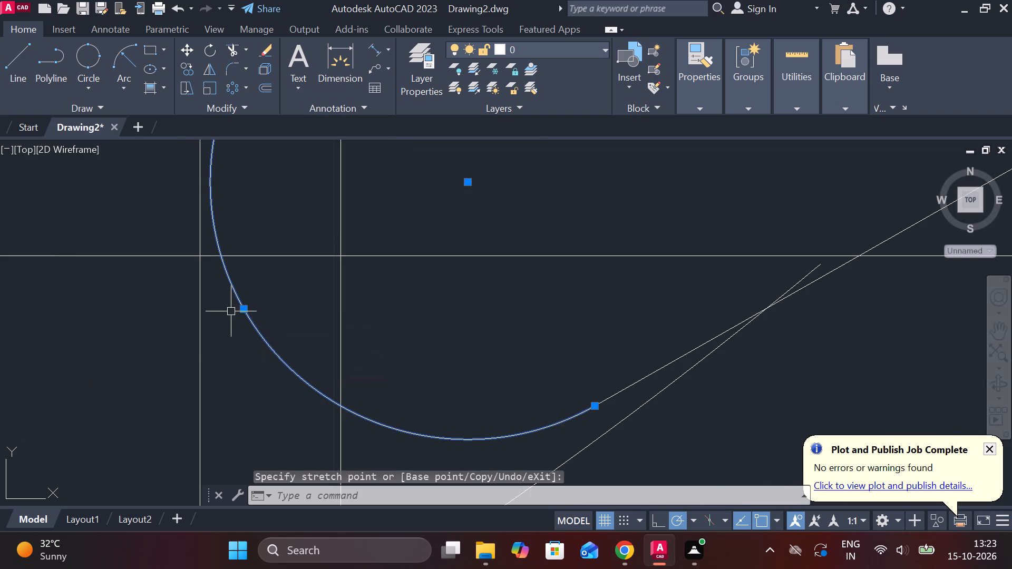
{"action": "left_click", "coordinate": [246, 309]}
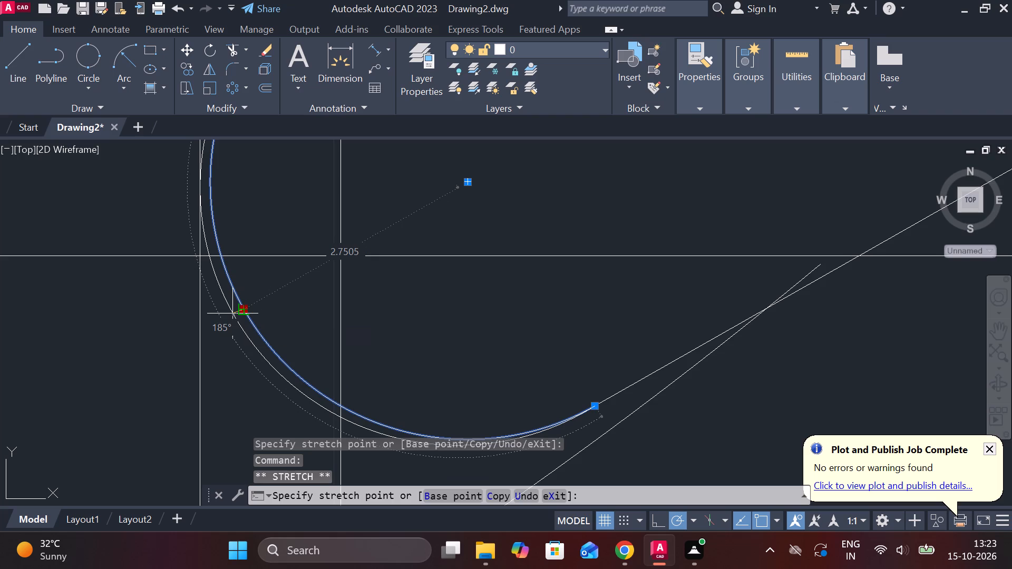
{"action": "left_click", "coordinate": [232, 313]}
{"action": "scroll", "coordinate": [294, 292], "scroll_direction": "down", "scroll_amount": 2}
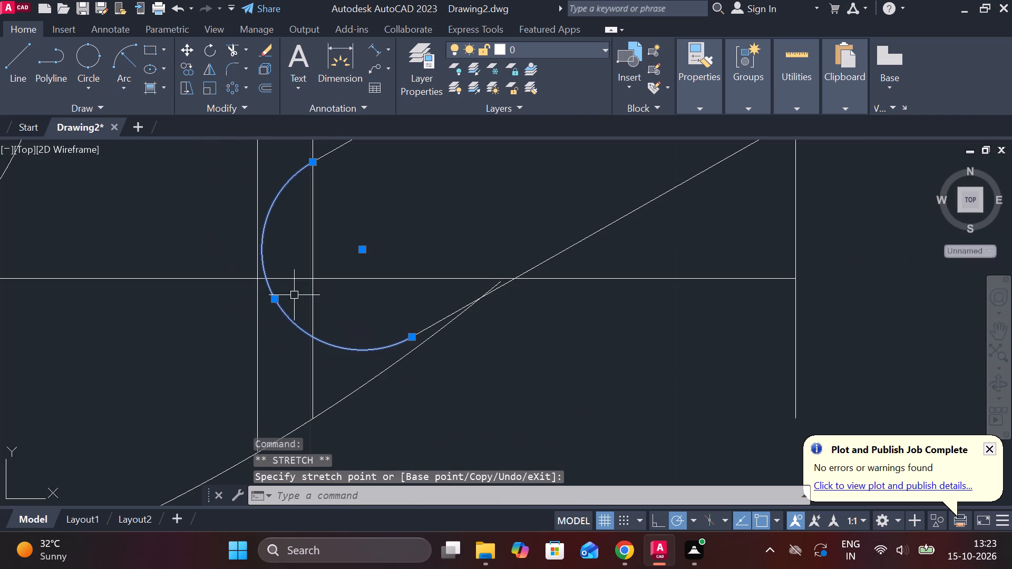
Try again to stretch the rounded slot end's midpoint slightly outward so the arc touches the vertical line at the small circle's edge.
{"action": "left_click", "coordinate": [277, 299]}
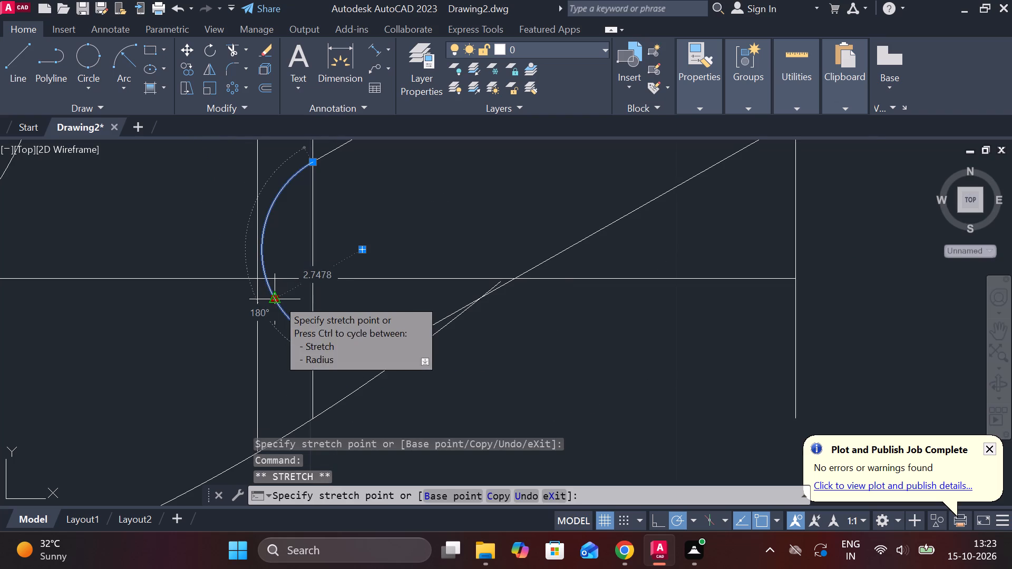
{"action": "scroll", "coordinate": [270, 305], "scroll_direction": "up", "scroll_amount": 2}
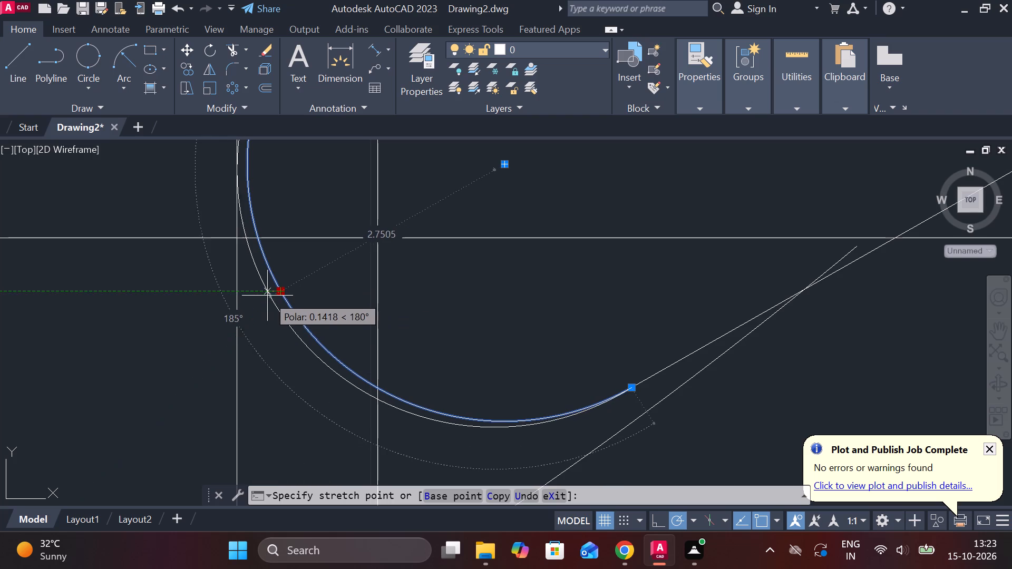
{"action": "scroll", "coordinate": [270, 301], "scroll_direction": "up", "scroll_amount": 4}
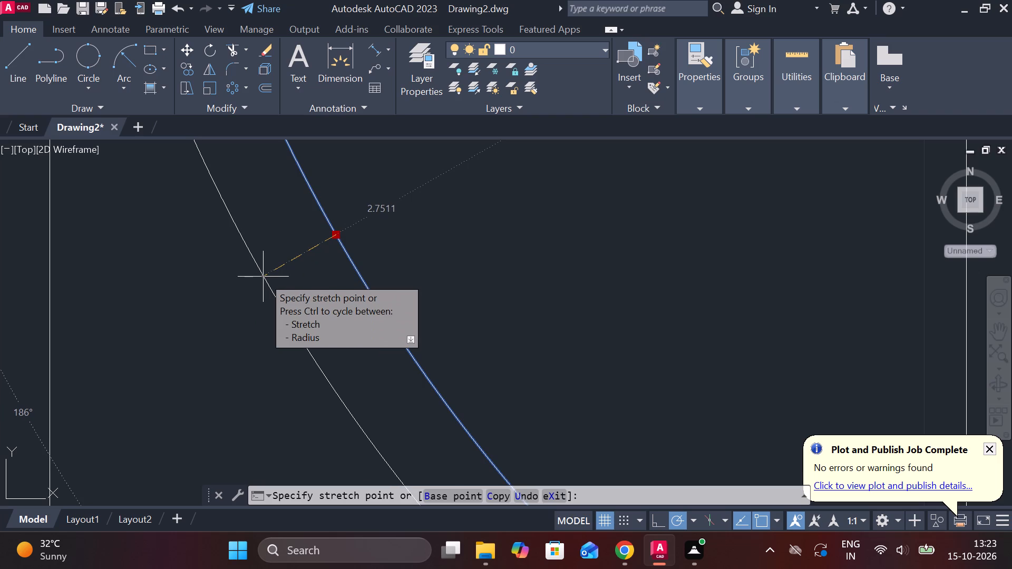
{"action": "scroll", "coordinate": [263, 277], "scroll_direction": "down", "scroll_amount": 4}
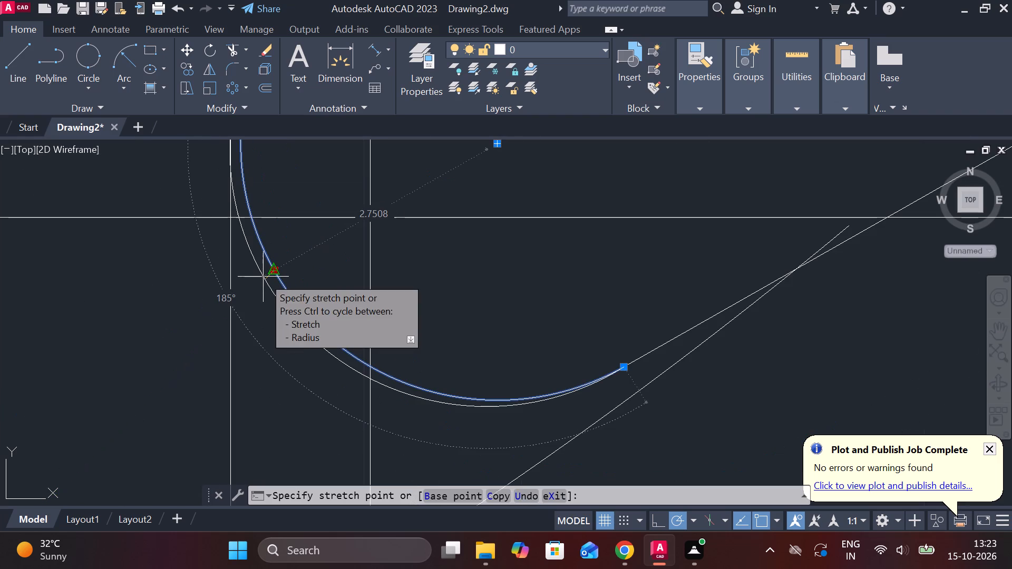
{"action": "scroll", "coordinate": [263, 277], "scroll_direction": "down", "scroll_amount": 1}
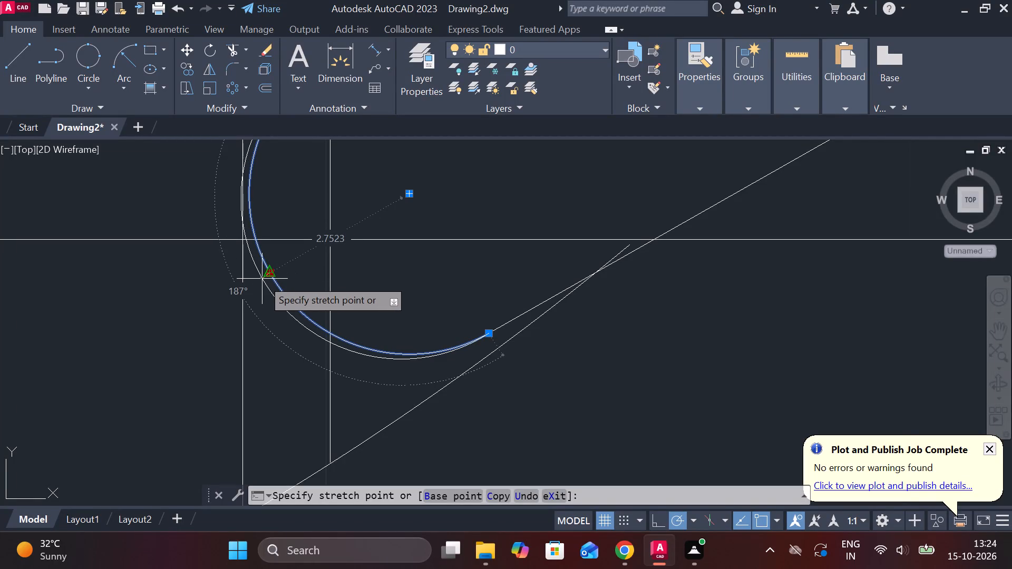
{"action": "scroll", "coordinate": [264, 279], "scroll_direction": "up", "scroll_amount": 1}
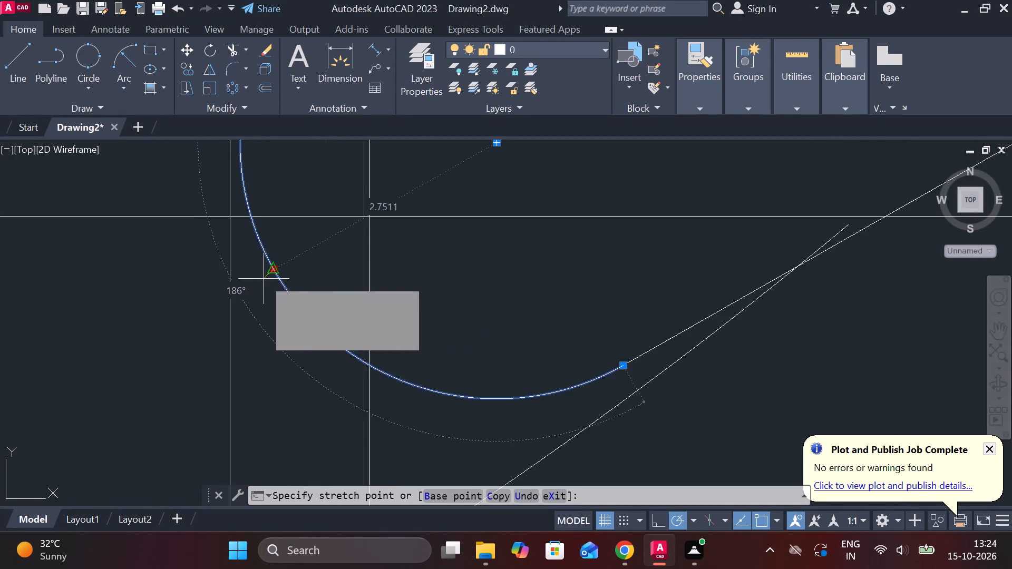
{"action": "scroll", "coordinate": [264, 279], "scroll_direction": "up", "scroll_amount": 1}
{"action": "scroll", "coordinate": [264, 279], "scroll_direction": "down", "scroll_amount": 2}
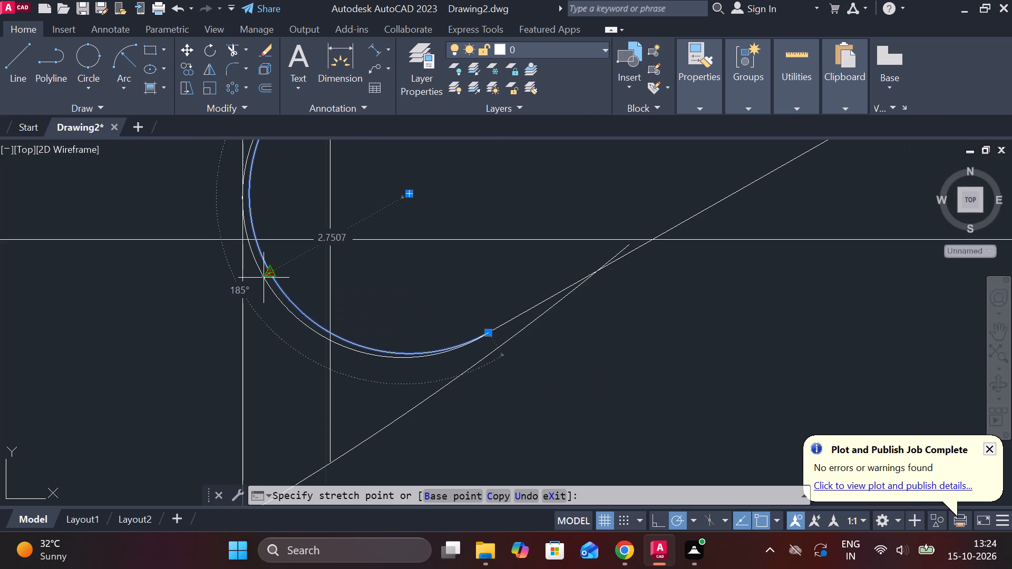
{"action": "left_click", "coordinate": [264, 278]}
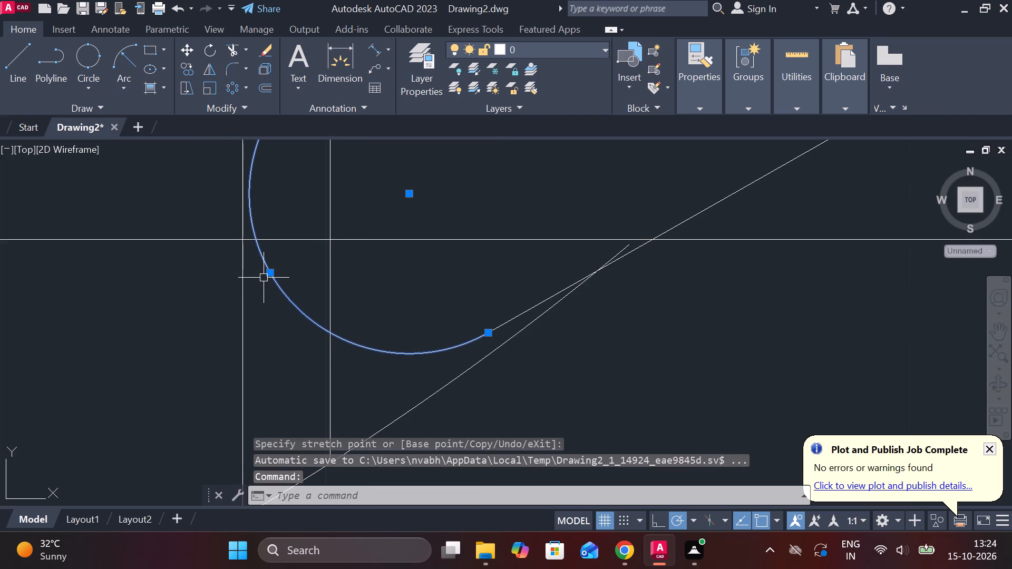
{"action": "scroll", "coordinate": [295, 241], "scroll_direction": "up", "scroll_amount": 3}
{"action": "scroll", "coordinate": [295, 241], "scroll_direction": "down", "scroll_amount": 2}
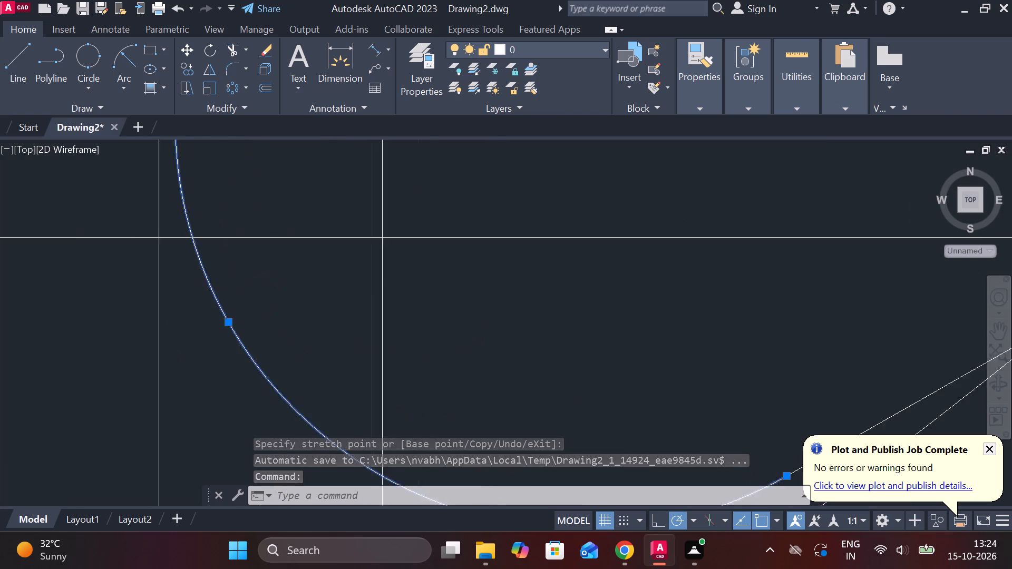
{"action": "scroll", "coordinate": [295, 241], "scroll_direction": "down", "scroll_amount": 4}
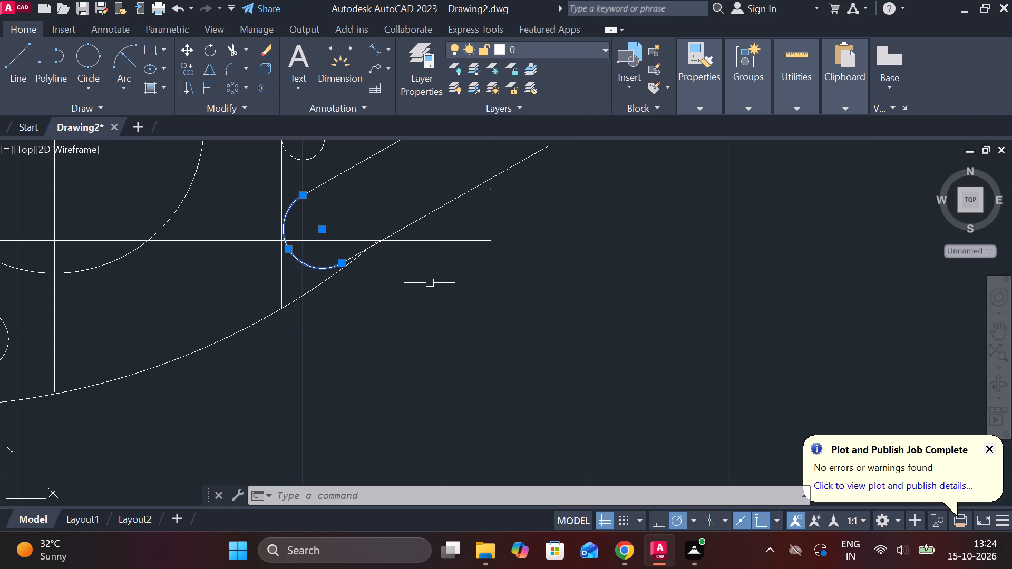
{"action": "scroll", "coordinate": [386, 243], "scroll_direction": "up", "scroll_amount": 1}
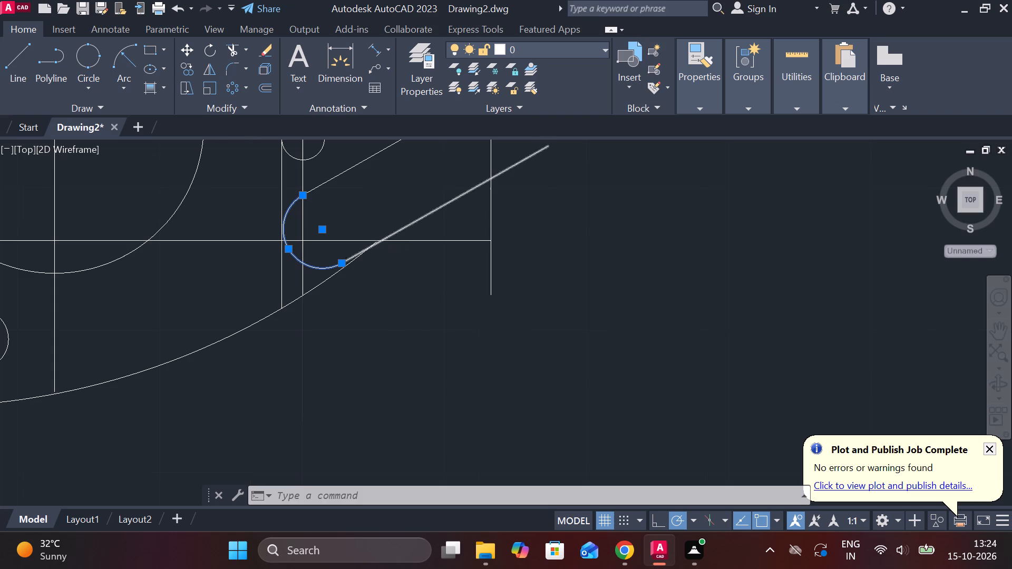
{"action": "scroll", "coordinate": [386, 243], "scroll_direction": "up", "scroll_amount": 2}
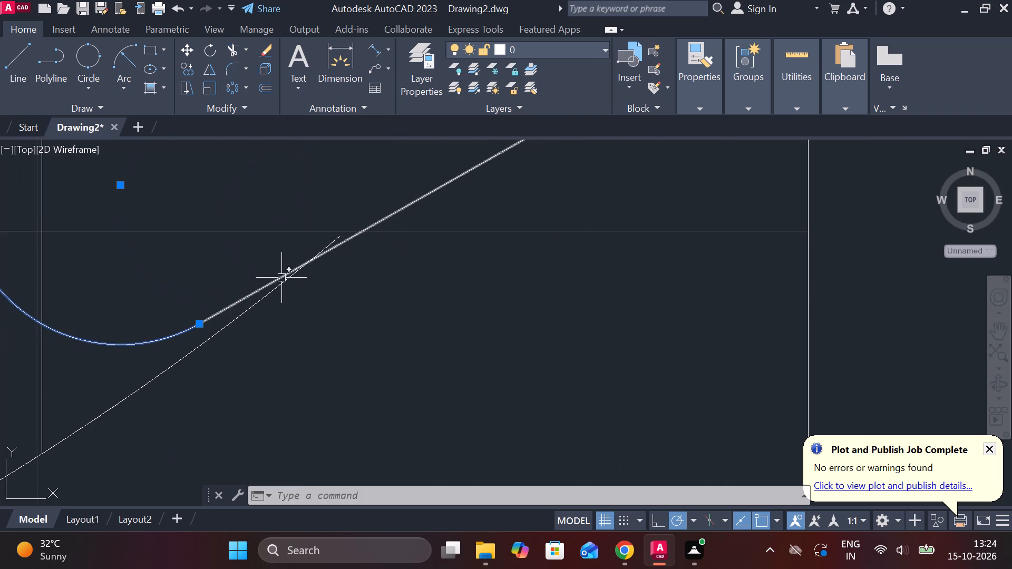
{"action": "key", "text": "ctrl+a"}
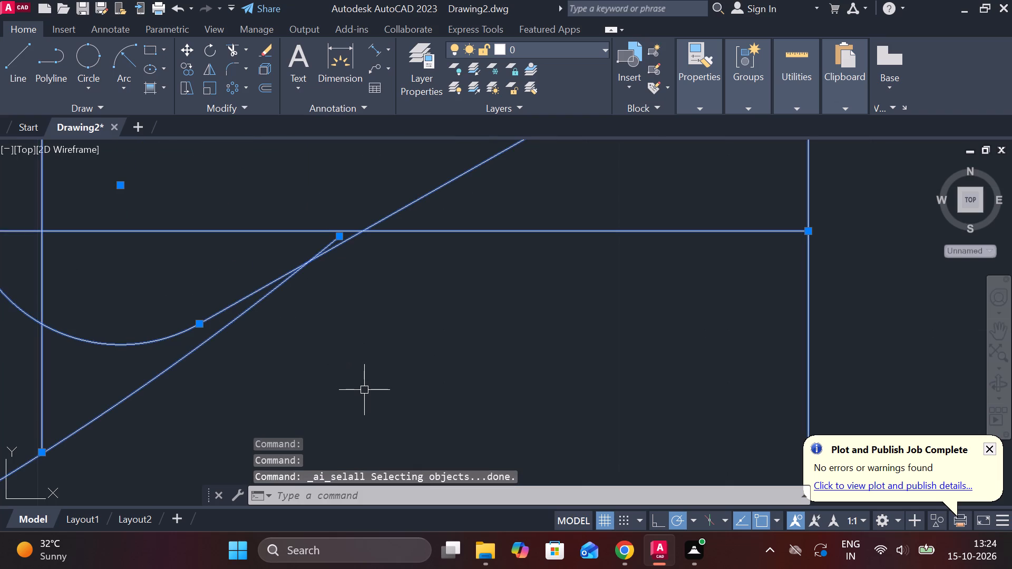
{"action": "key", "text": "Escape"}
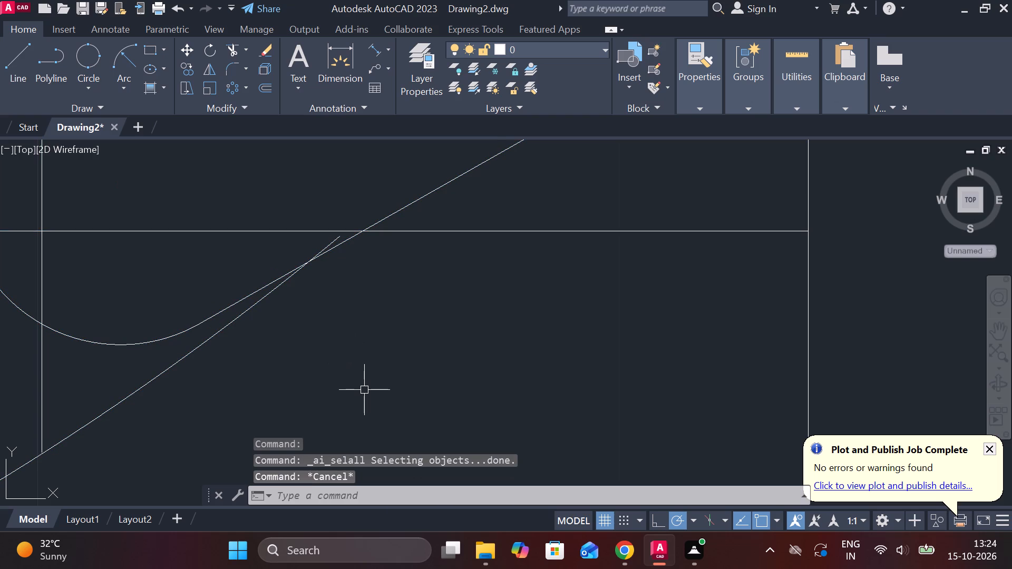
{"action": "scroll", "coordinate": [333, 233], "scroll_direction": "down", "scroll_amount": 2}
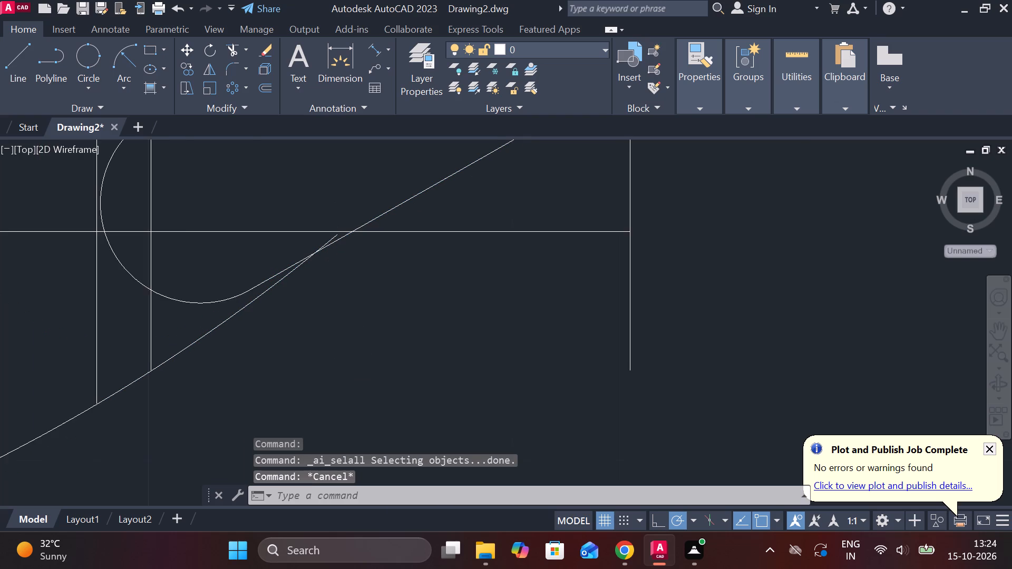
Fillet the lower end of the rounded slot arc and the large outer arc with a radius of 0.4.
{"action": "left_click", "coordinate": [234, 71]}
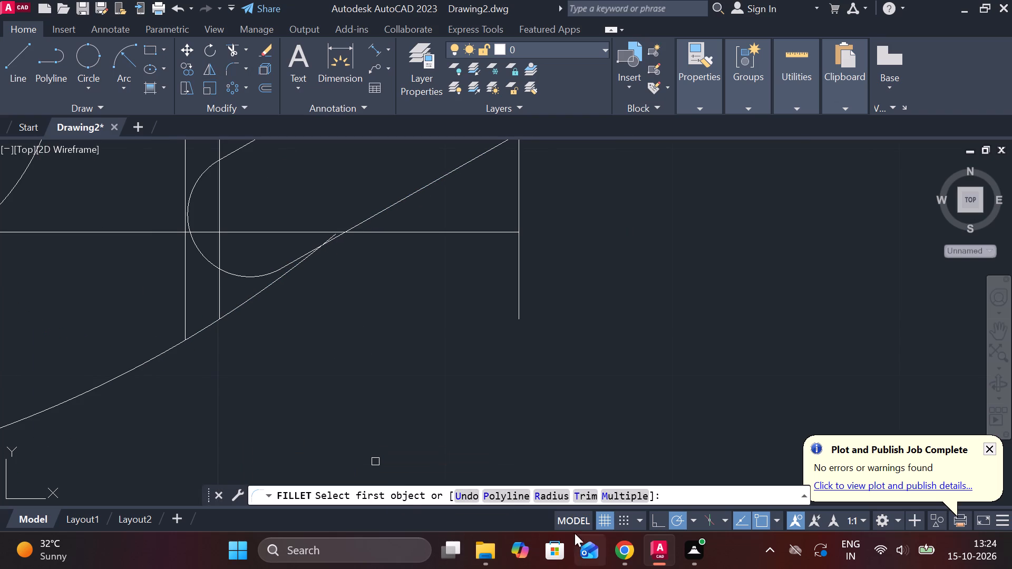
{"action": "left_click", "coordinate": [560, 503]}
{"action": "left_click", "coordinate": [552, 491]}
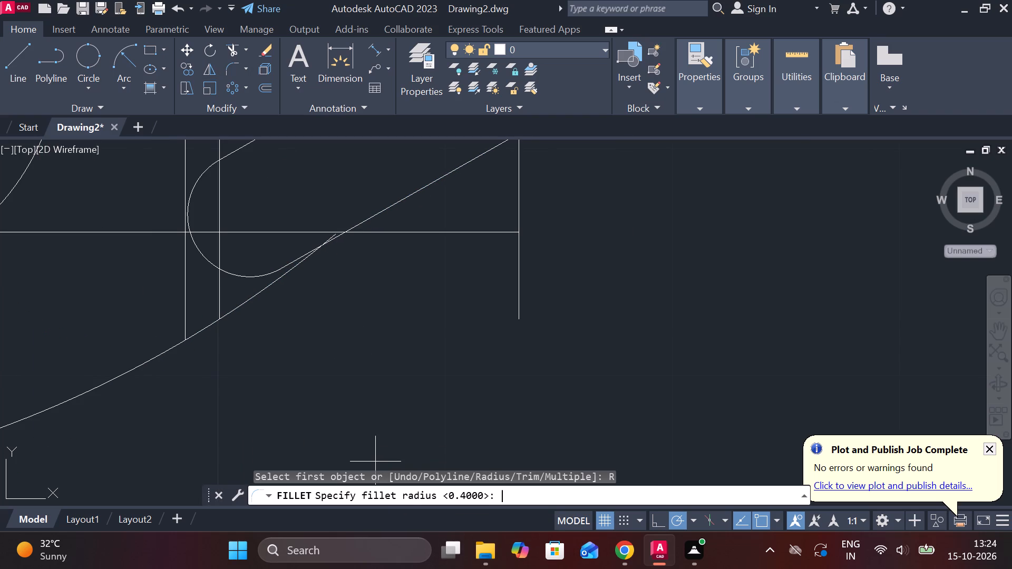
{"action": "type", "text": "0."}
{"action": "key", "text": "4"}
{"action": "key", "text": "Return"}
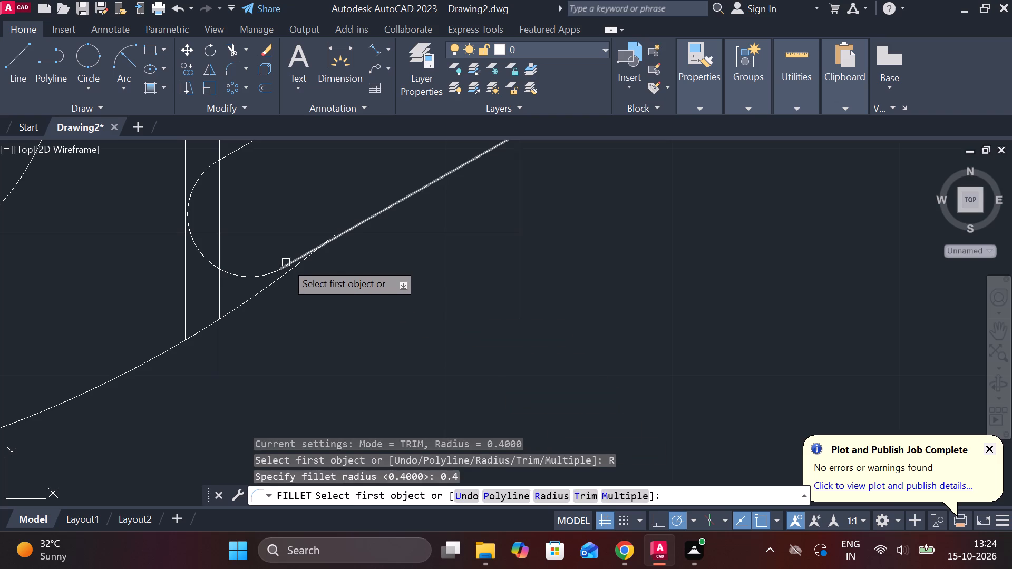
{"action": "scroll", "coordinate": [286, 262], "scroll_direction": "up", "scroll_amount": 3}
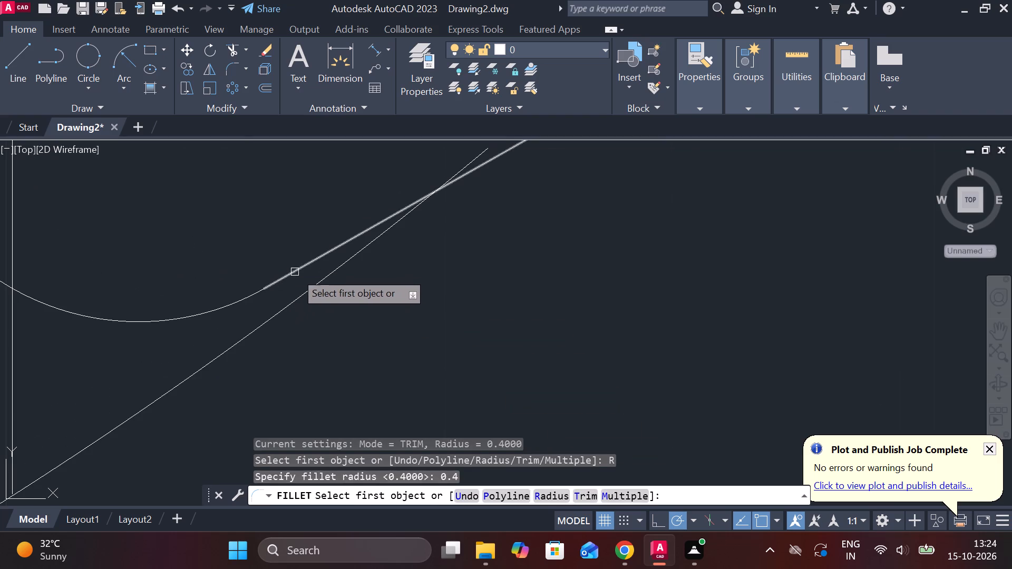
{"action": "left_click", "coordinate": [324, 252]}
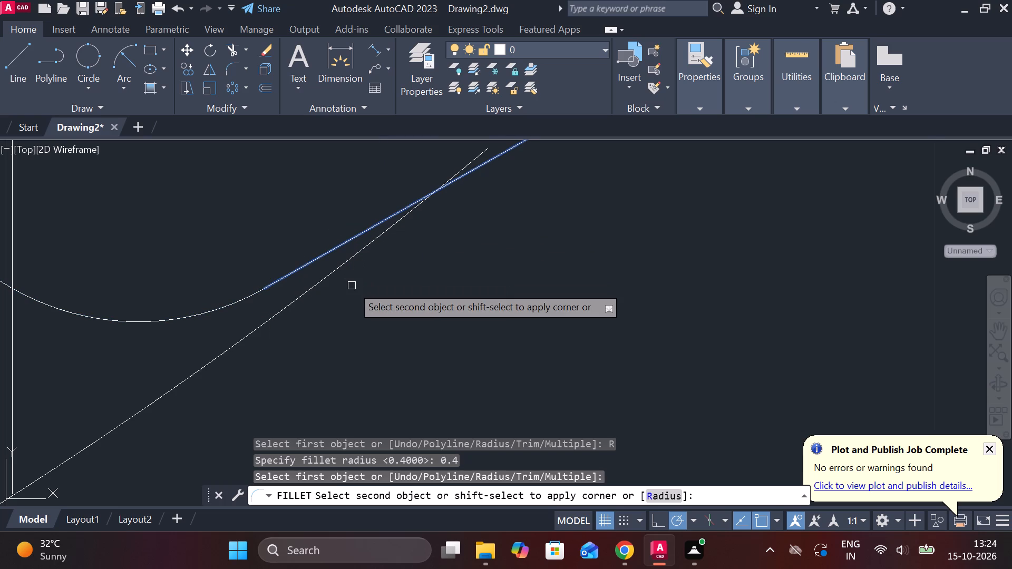
{"action": "key", "text": "Escape"}
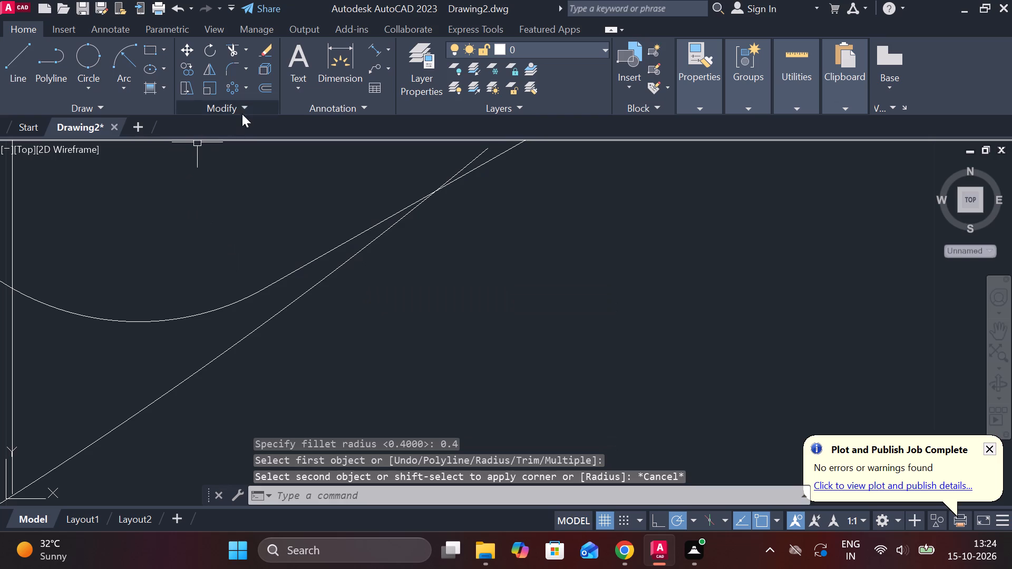
{"action": "left_click", "coordinate": [233, 62]}
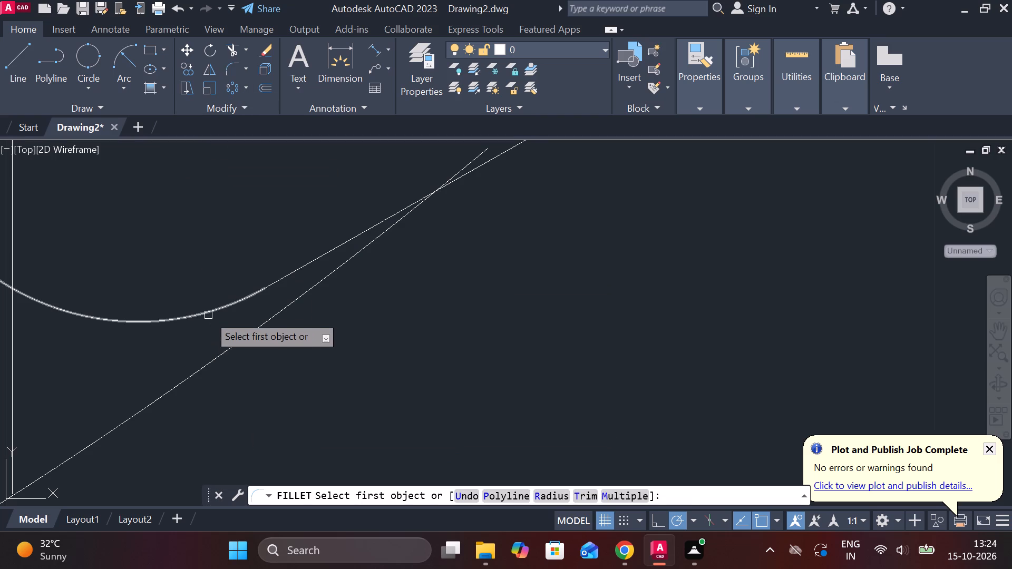
{"action": "left_click", "coordinate": [217, 310]}
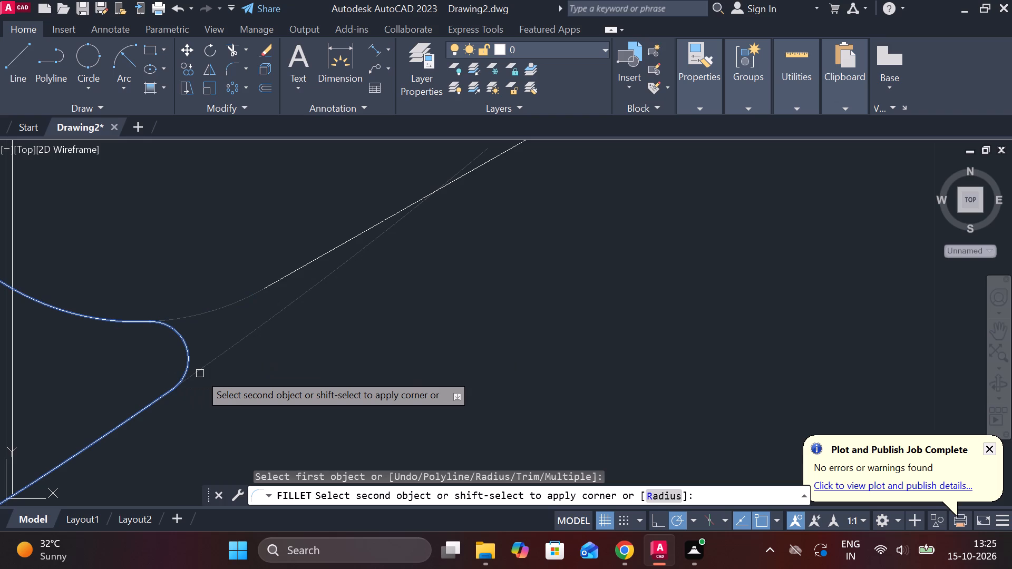
{"action": "scroll", "coordinate": [200, 374], "scroll_direction": "down", "scroll_amount": 4}
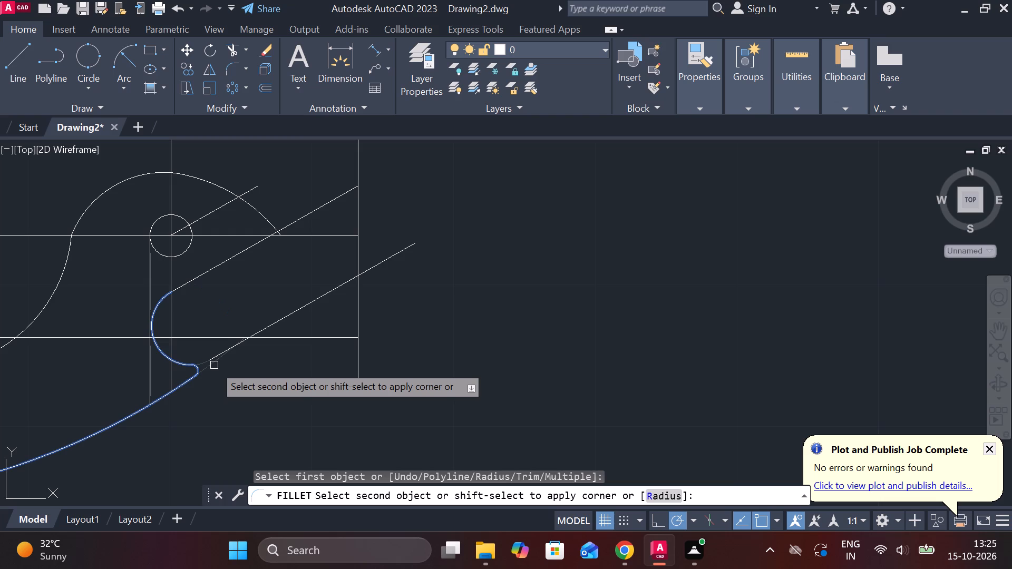
{"action": "left_click", "coordinate": [214, 365]}
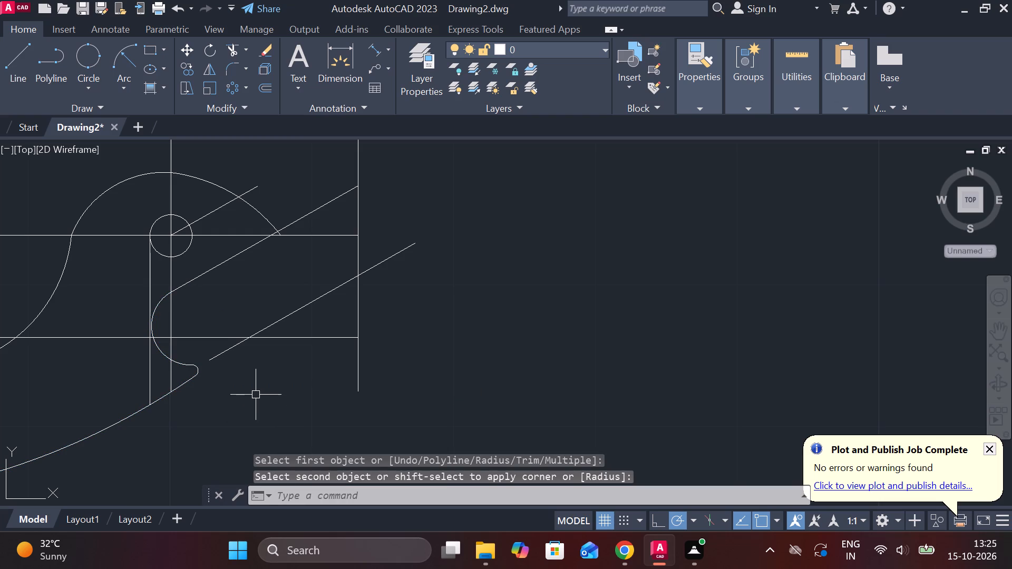
Trim away the far vertical line and the overhanging ends of the horizontal and inclined lines beyond the hook tip.
{"action": "scroll", "coordinate": [256, 395], "scroll_direction": "down", "scroll_amount": 3}
{"action": "scroll", "coordinate": [274, 385], "scroll_direction": "up", "scroll_amount": 2}
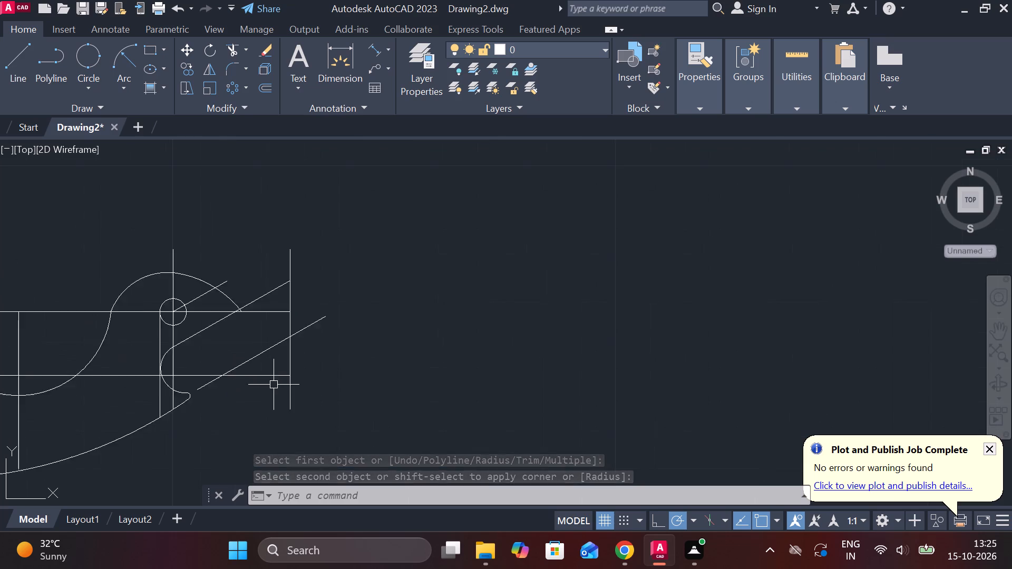
{"action": "scroll", "coordinate": [274, 385], "scroll_direction": "up", "scroll_amount": 1}
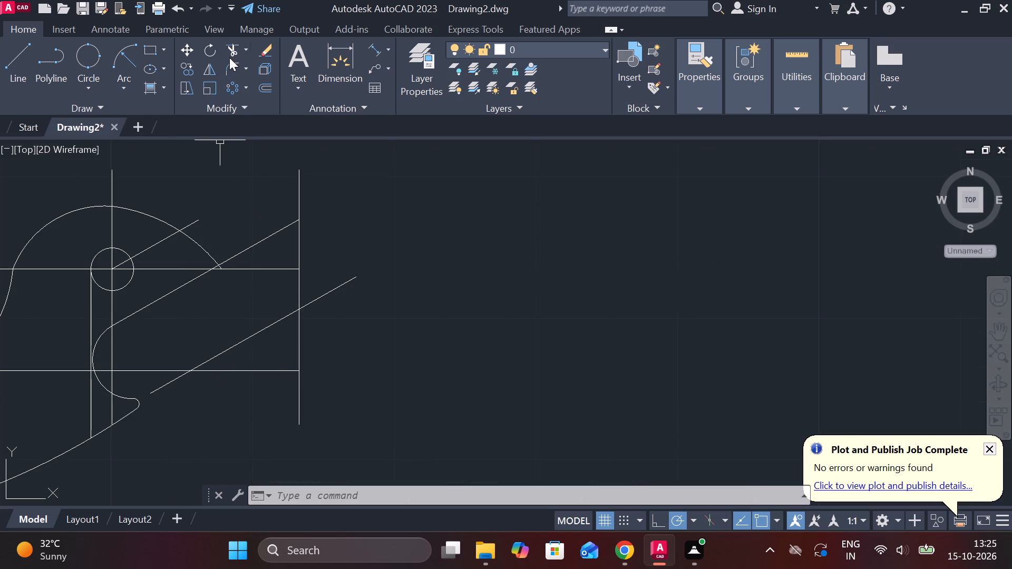
{"action": "left_click", "coordinate": [236, 48]}
{"action": "left_click_drag", "start_coordinate": [242, 203], "coordinate": [242, 205]}
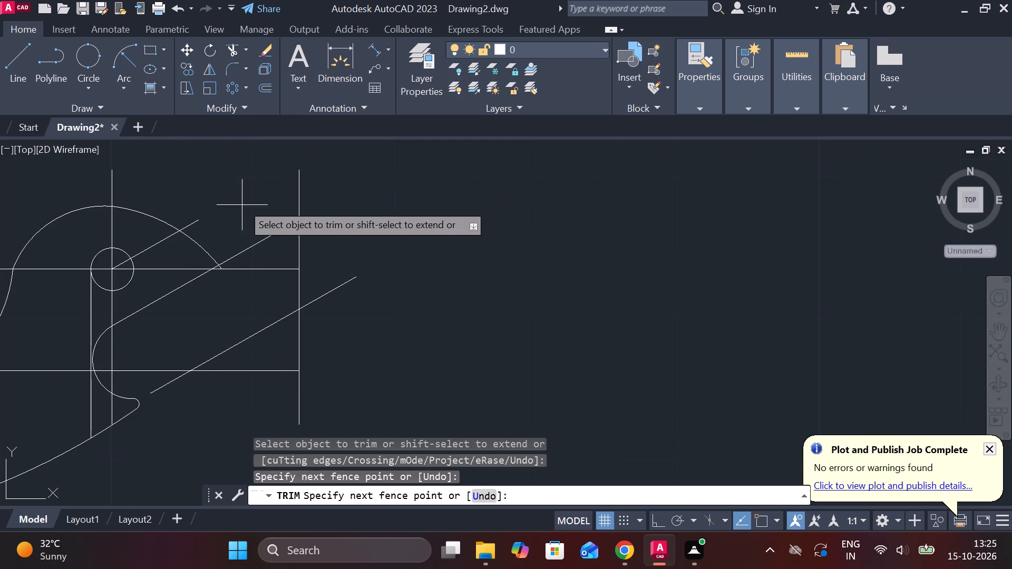
{"action": "left_click_drag", "start_coordinate": [242, 205], "coordinate": [330, 308]}
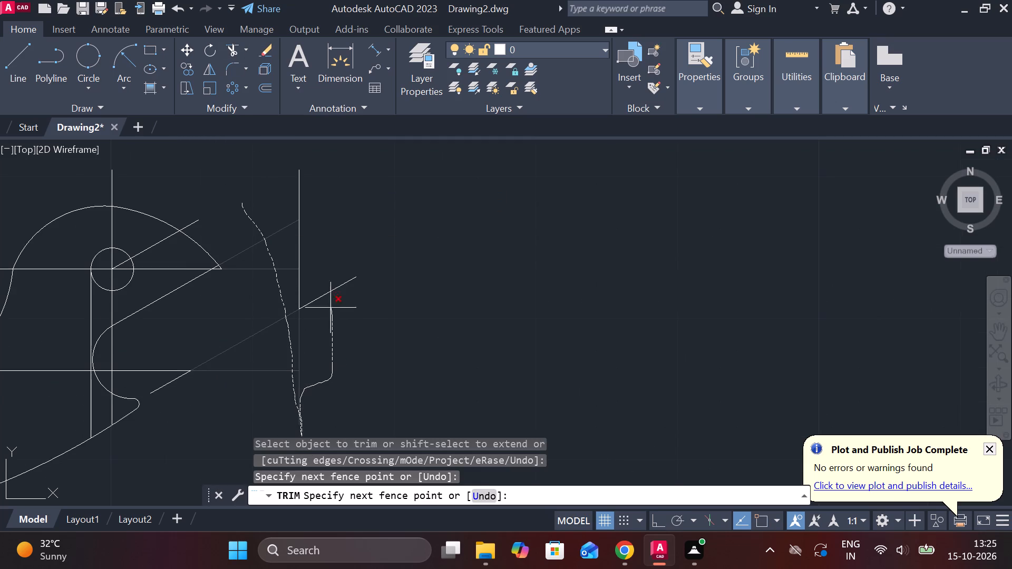
{"action": "left_click_drag", "start_coordinate": [330, 308], "coordinate": [284, 191]}
{"action": "scroll", "coordinate": [319, 271], "scroll_direction": "down", "scroll_amount": 1}
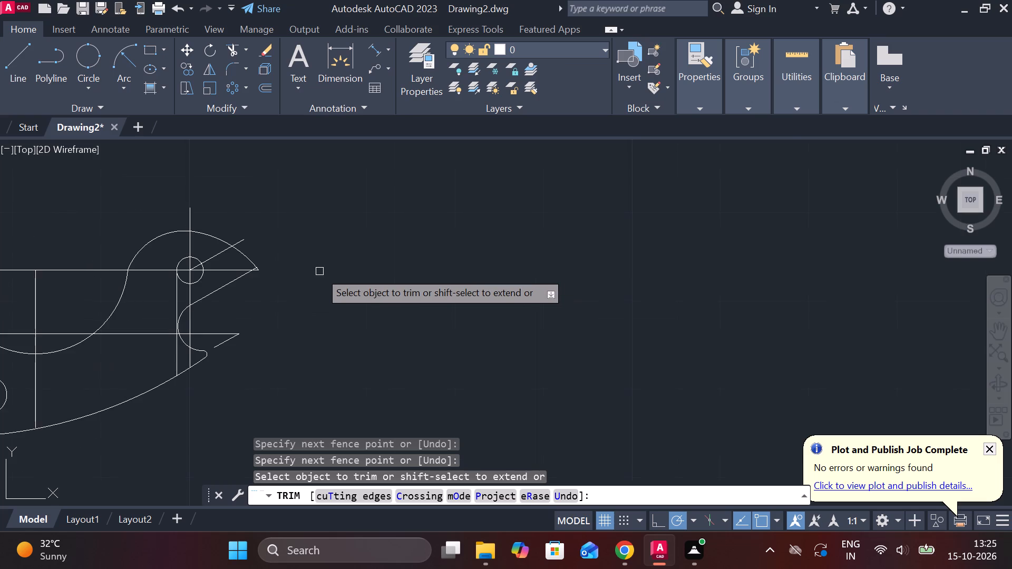
{"action": "scroll", "coordinate": [319, 271], "scroll_direction": "down", "scroll_amount": 1}
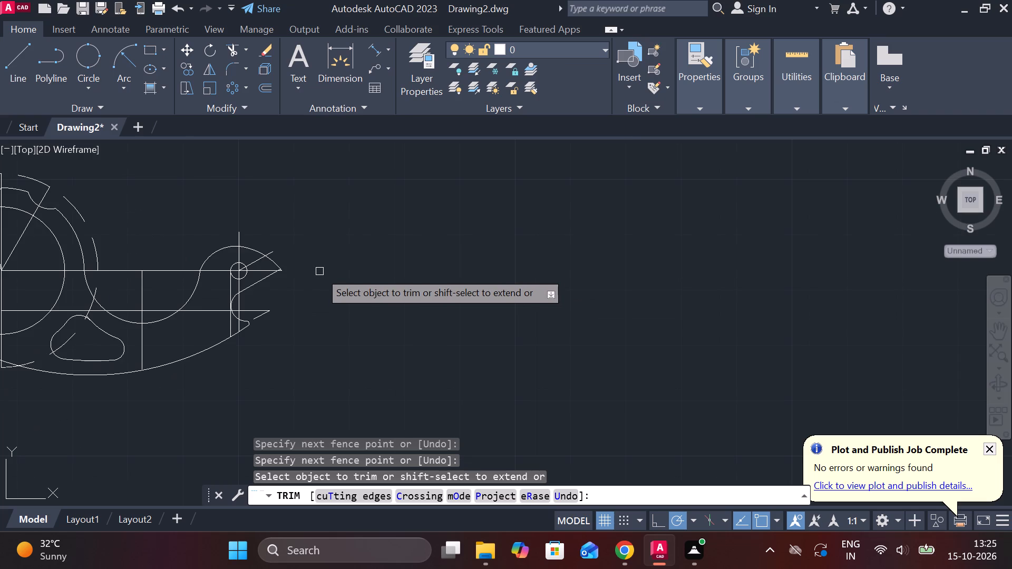
{"action": "scroll", "coordinate": [310, 290], "scroll_direction": "up", "scroll_amount": 2}
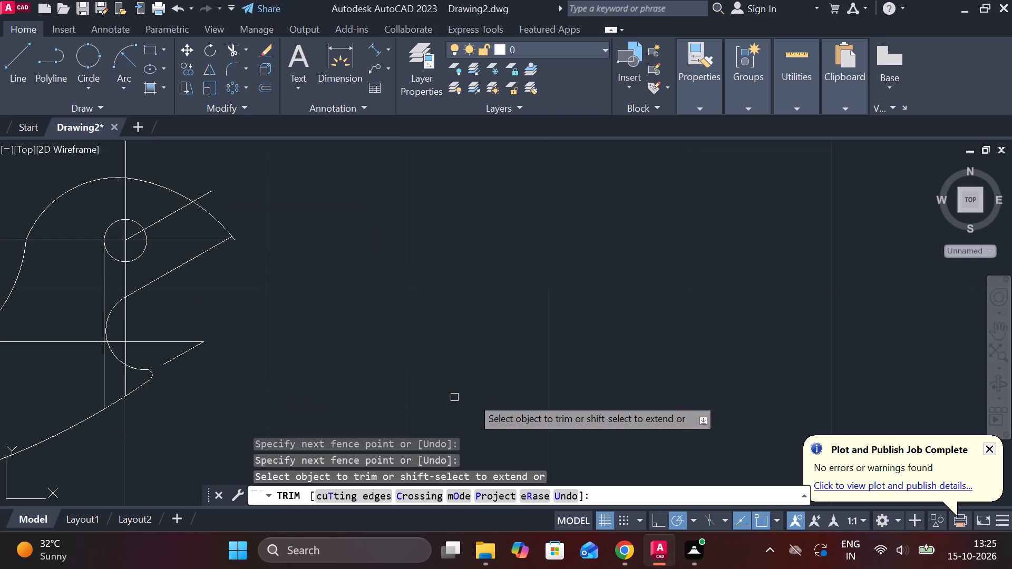
{"action": "key", "text": "Escape"}
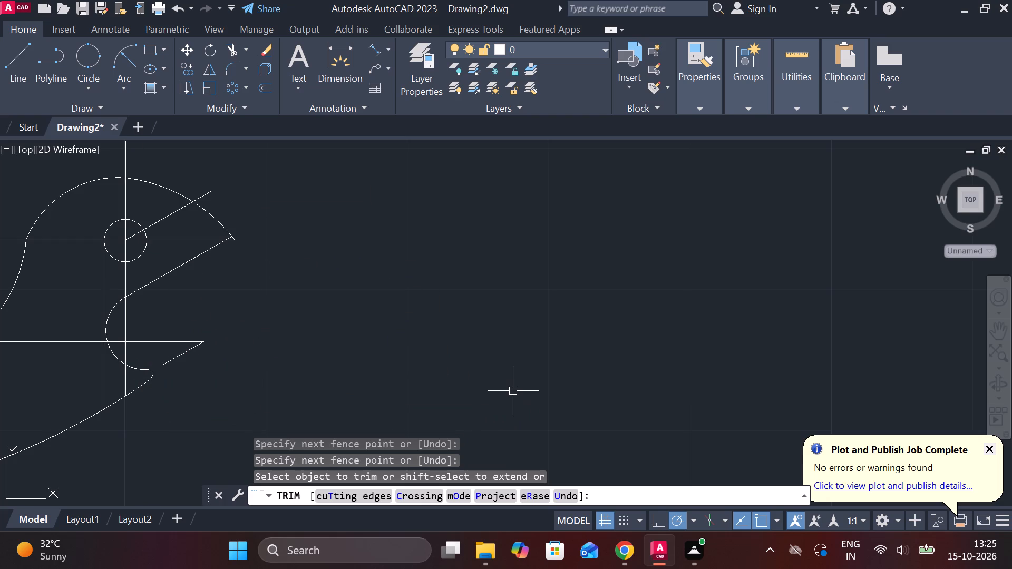
Extend the lower inclined line through the small fillet to the vertical line at the small circle's edge.
{"action": "type", "text": "EX"}
{"action": "key", "text": "Return"}
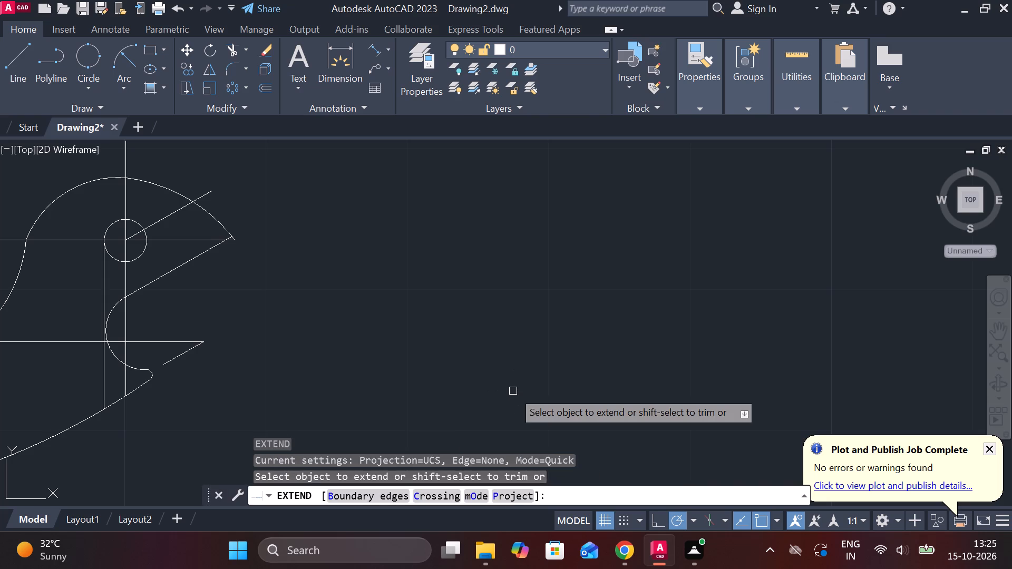
{"action": "left_click", "coordinate": [177, 356]}
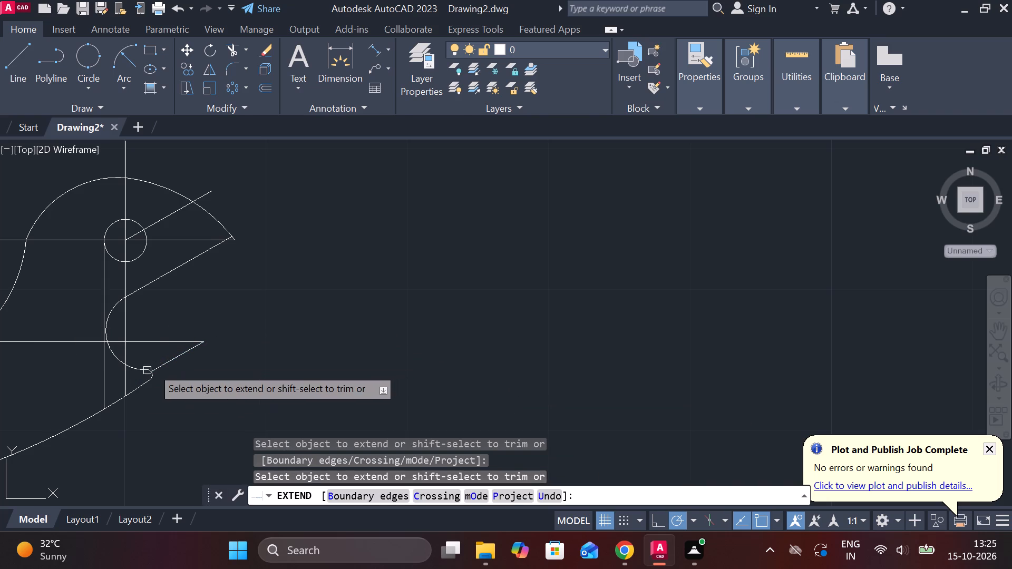
{"action": "left_click", "coordinate": [160, 363]}
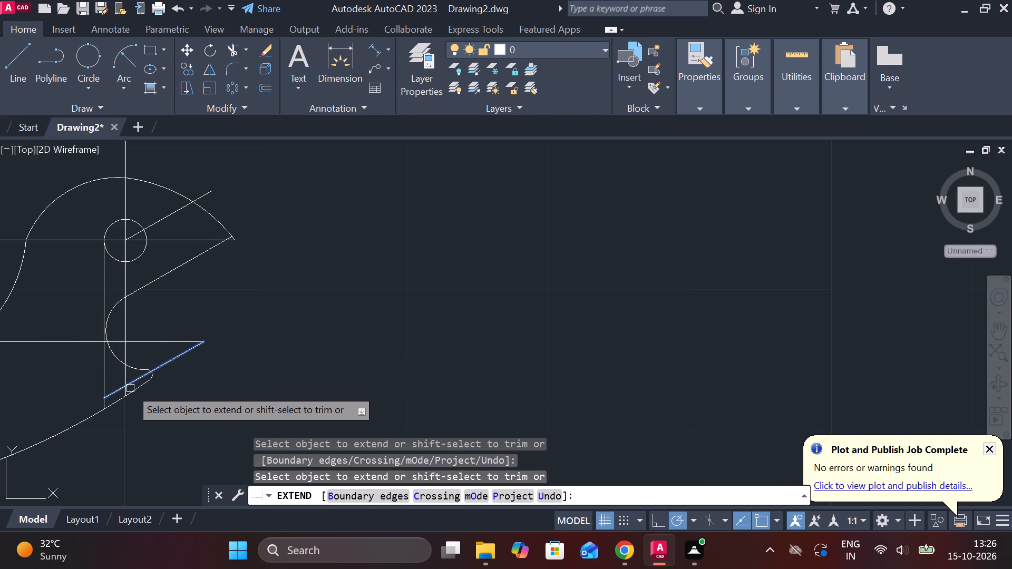
{"action": "left_click", "coordinate": [134, 382]}
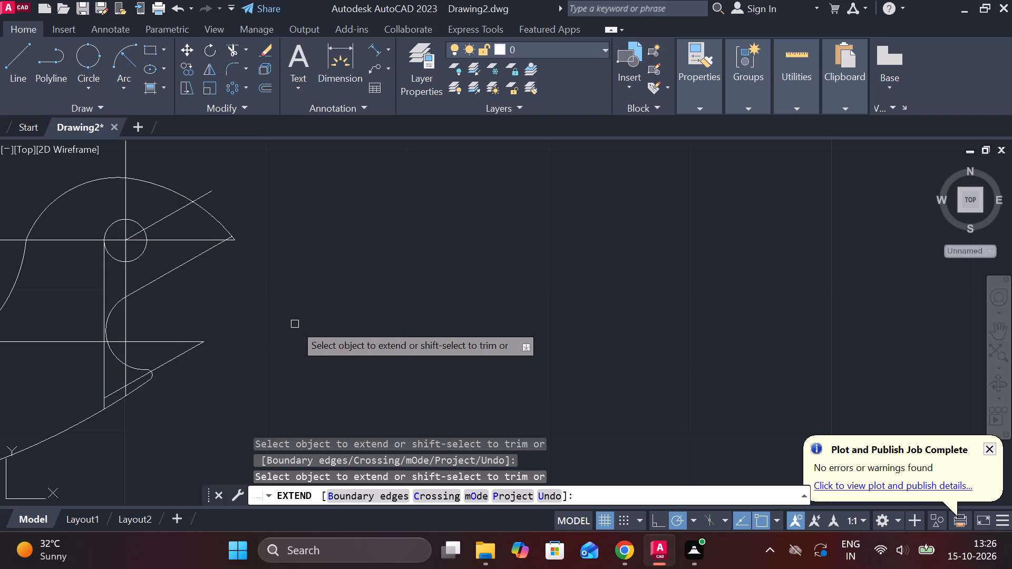
Examine the overall part profile, the triangular cutout area and the hook tip where the arc meets the inclined line.
{"action": "scroll", "coordinate": [278, 320], "scroll_direction": "down", "scroll_amount": 2}
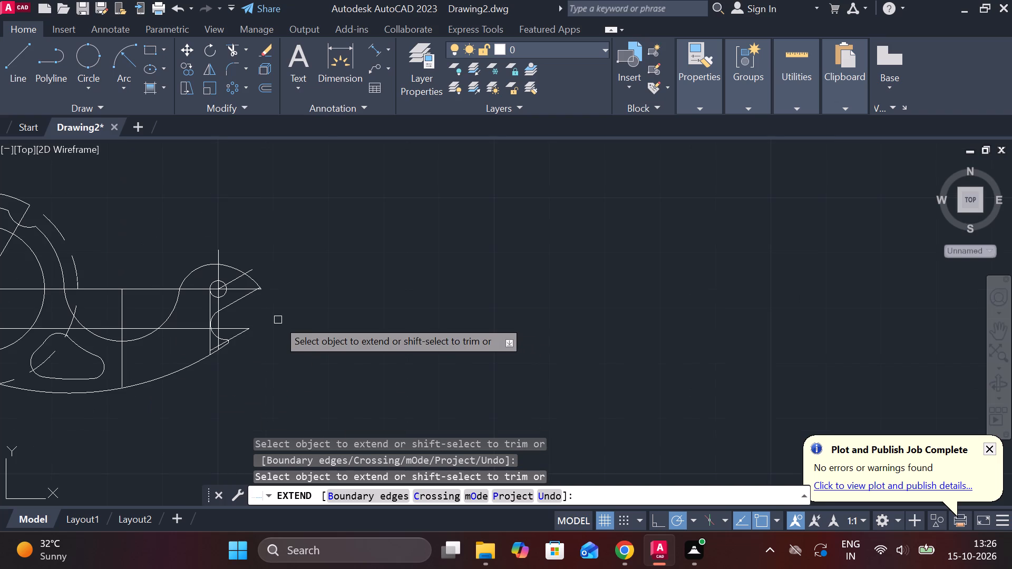
{"action": "scroll", "coordinate": [367, 329], "scroll_direction": "down", "scroll_amount": 2}
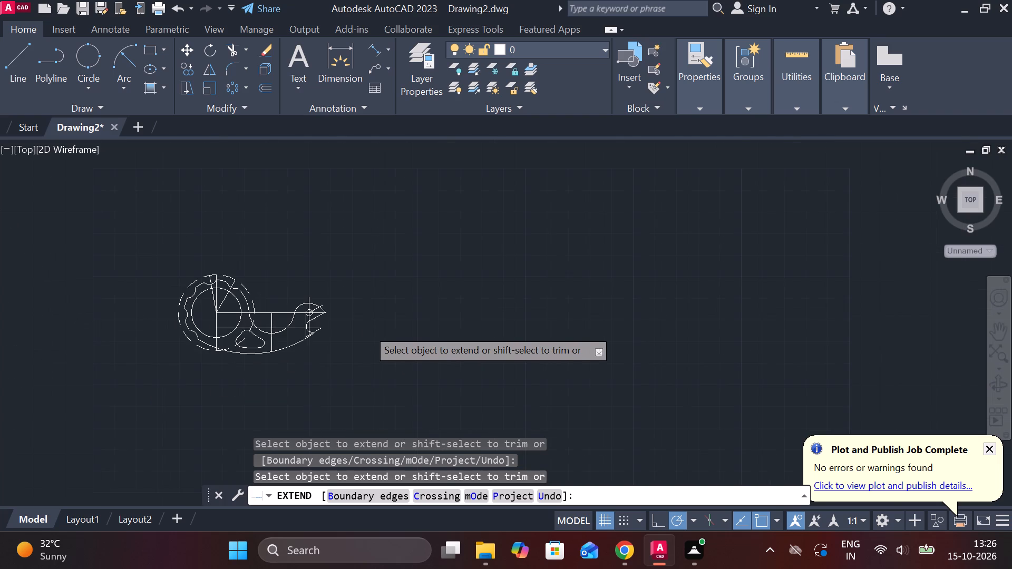
{"action": "scroll", "coordinate": [183, 336], "scroll_direction": "up", "scroll_amount": 3}
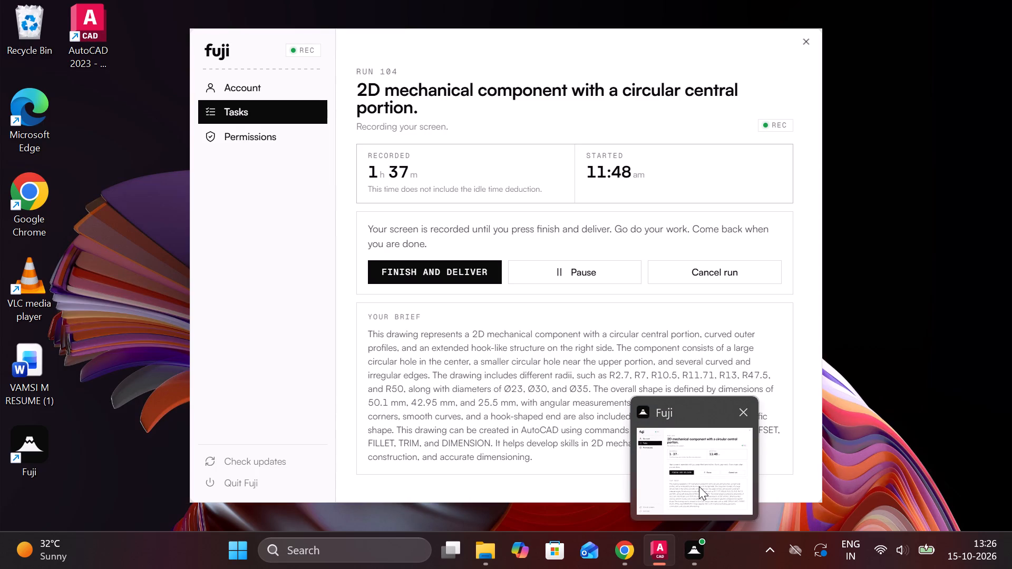
{"action": "scroll", "coordinate": [764, 299], "scroll_direction": "down", "scroll_amount": 2}
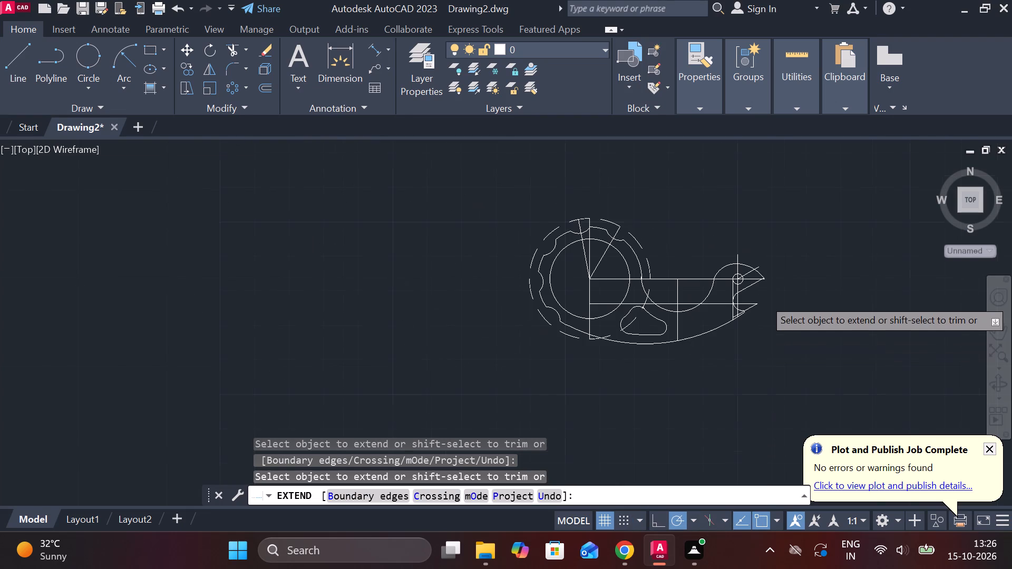
{"action": "scroll", "coordinate": [295, 283], "scroll_direction": "down", "scroll_amount": 1}
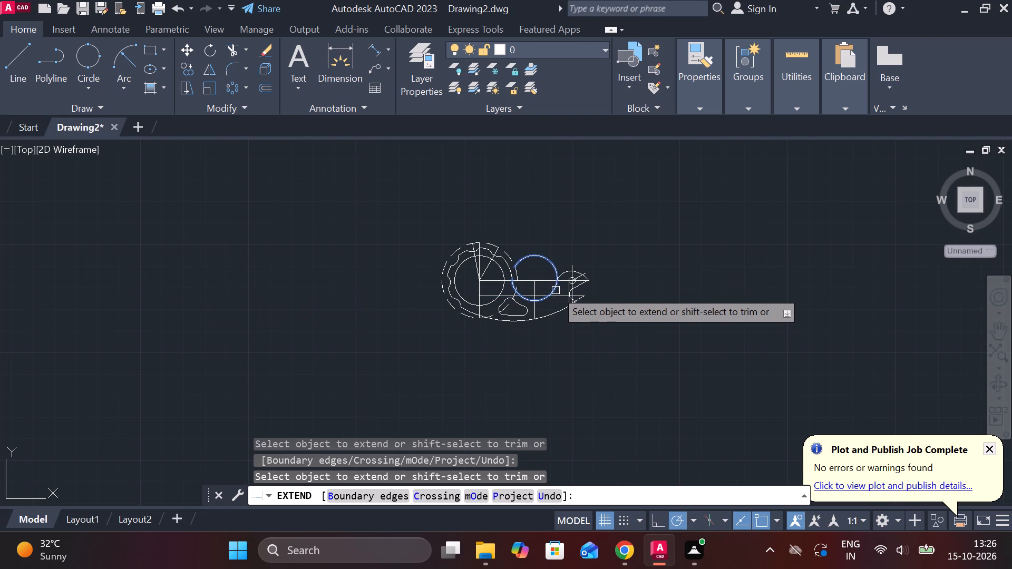
{"action": "scroll", "coordinate": [542, 245], "scroll_direction": "up", "scroll_amount": 3}
{"action": "scroll", "coordinate": [544, 245], "scroll_direction": "down", "scroll_amount": 2}
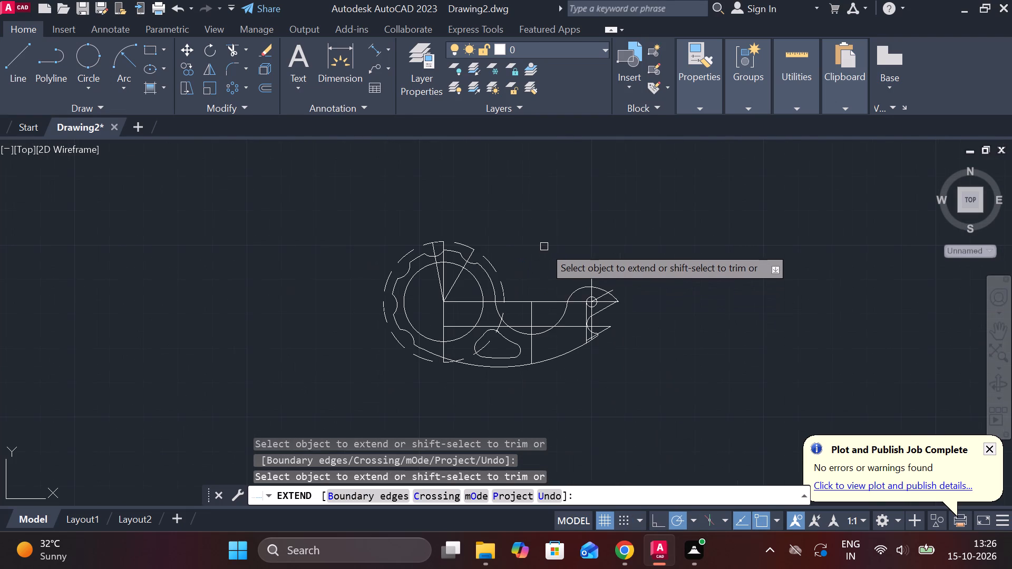
{"action": "scroll", "coordinate": [569, 369], "scroll_direction": "up", "scroll_amount": 2}
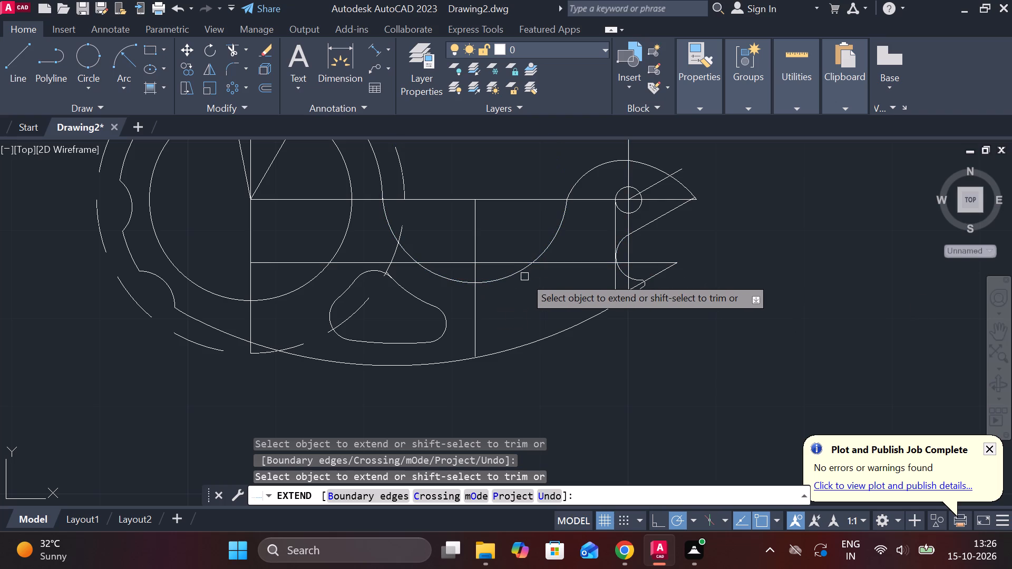
{"action": "scroll", "coordinate": [532, 293], "scroll_direction": "up", "scroll_amount": 1}
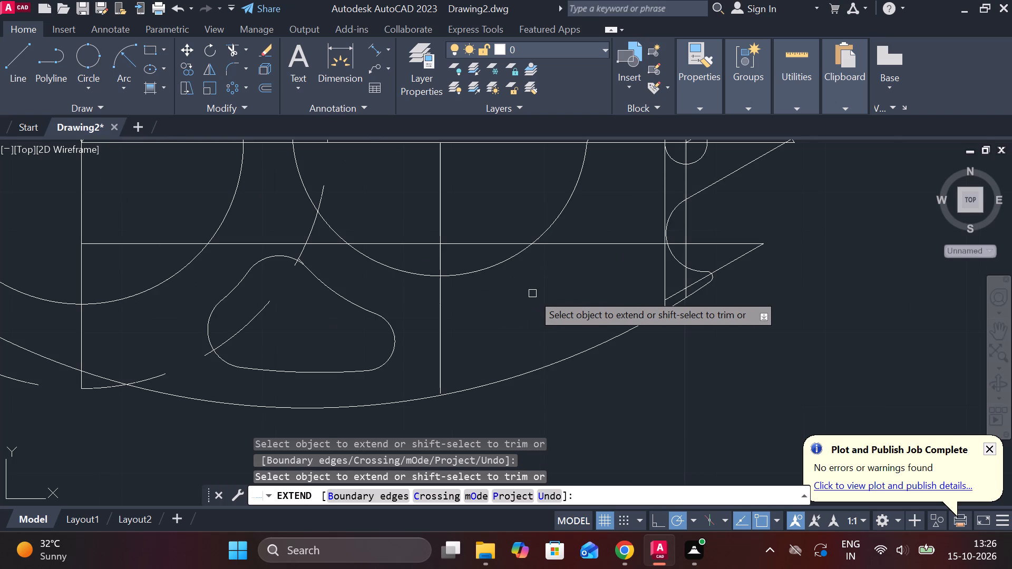
{"action": "scroll", "coordinate": [532, 293], "scroll_direction": "down", "scroll_amount": 2}
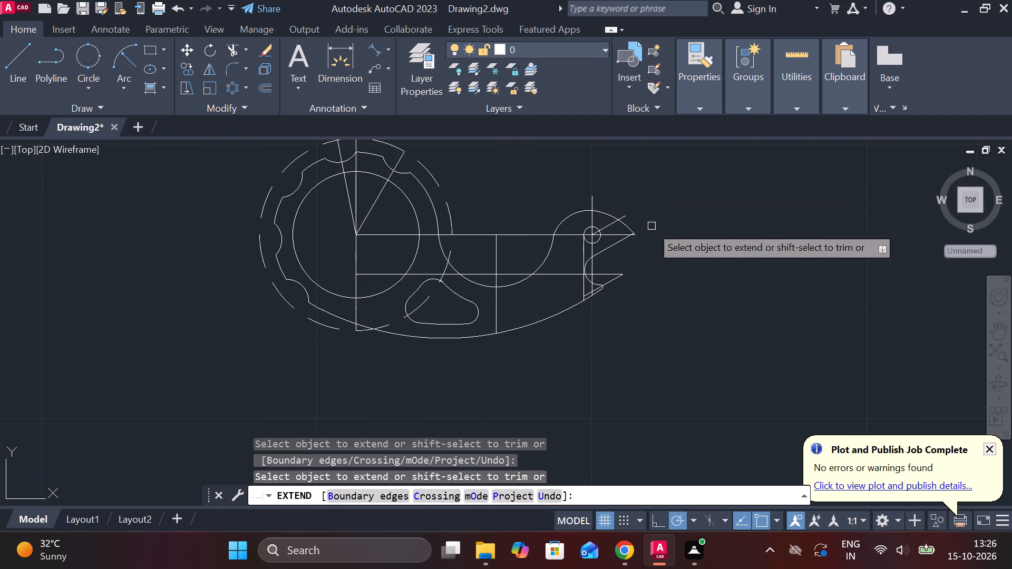
{"action": "scroll", "coordinate": [648, 225], "scroll_direction": "up", "scroll_amount": 4}
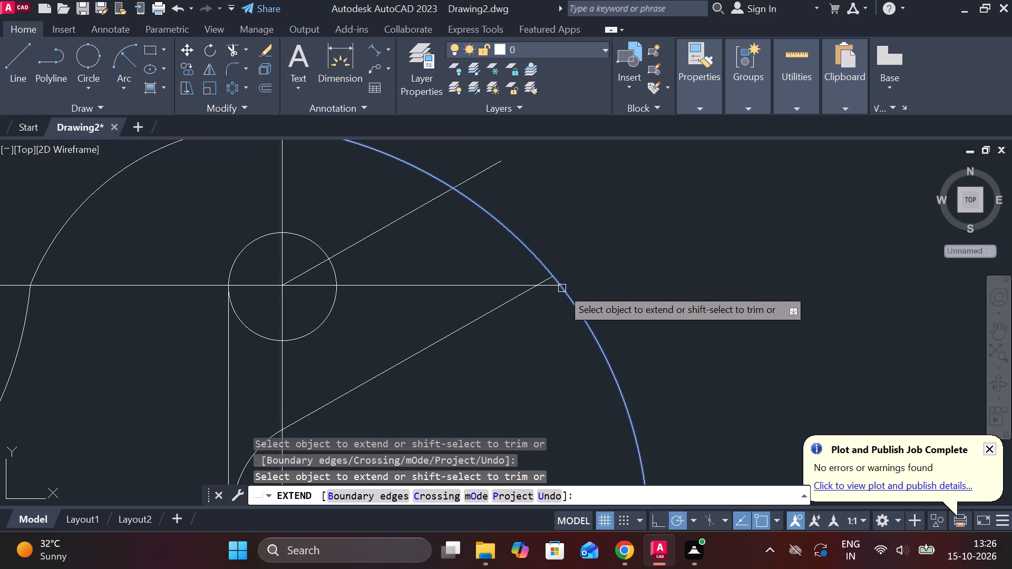
{"action": "key", "text": "Escape"}
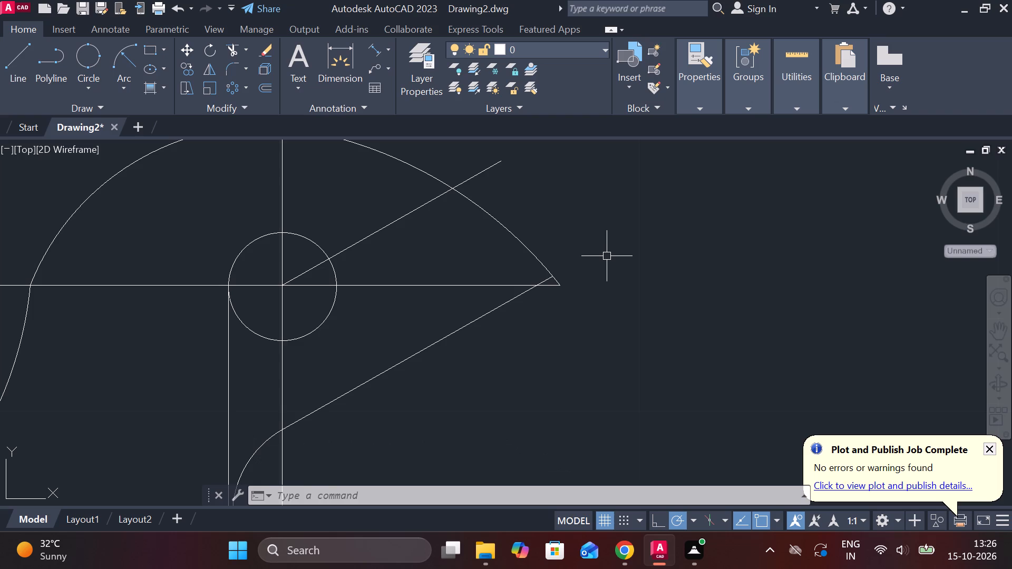
{"action": "scroll", "coordinate": [607, 256], "scroll_direction": "down", "scroll_amount": 2}
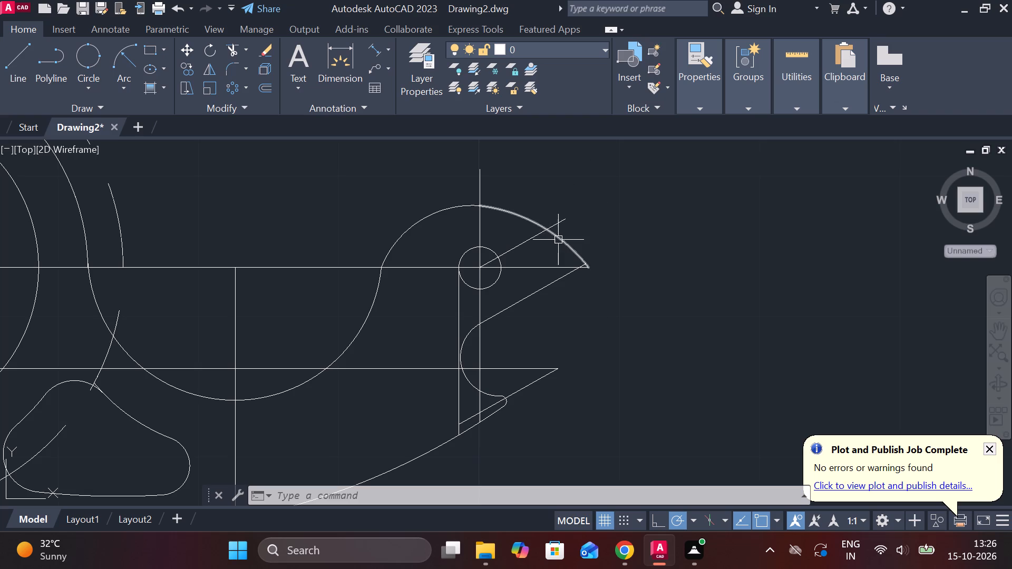
{"action": "scroll", "coordinate": [678, 237], "scroll_direction": "down", "scroll_amount": 1}
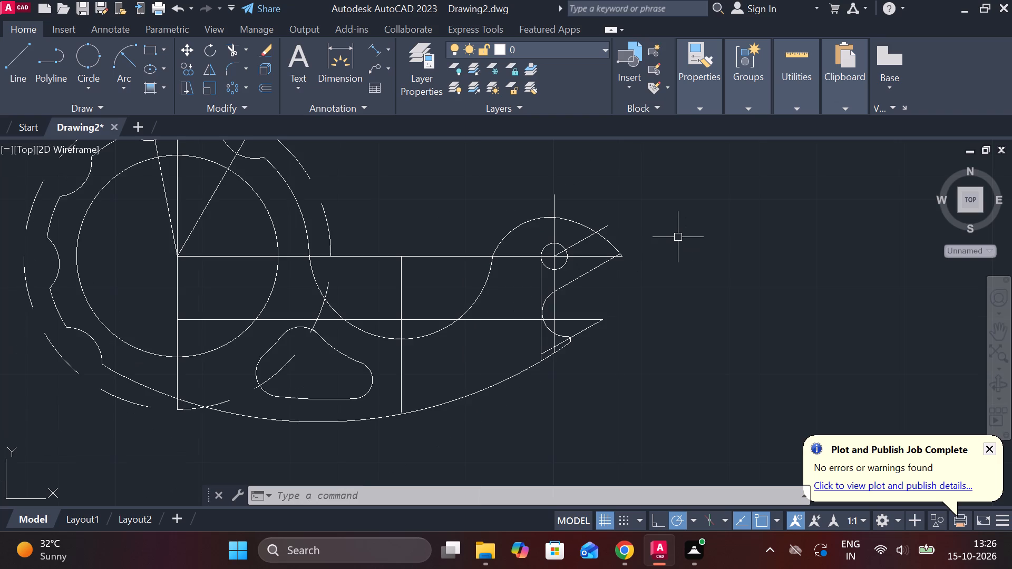
Trim the horizontal centreline and the upper hook arc where they overhang the upper inclined line at the tip.
{"action": "scroll", "coordinate": [678, 237], "scroll_direction": "up", "scroll_amount": 2}
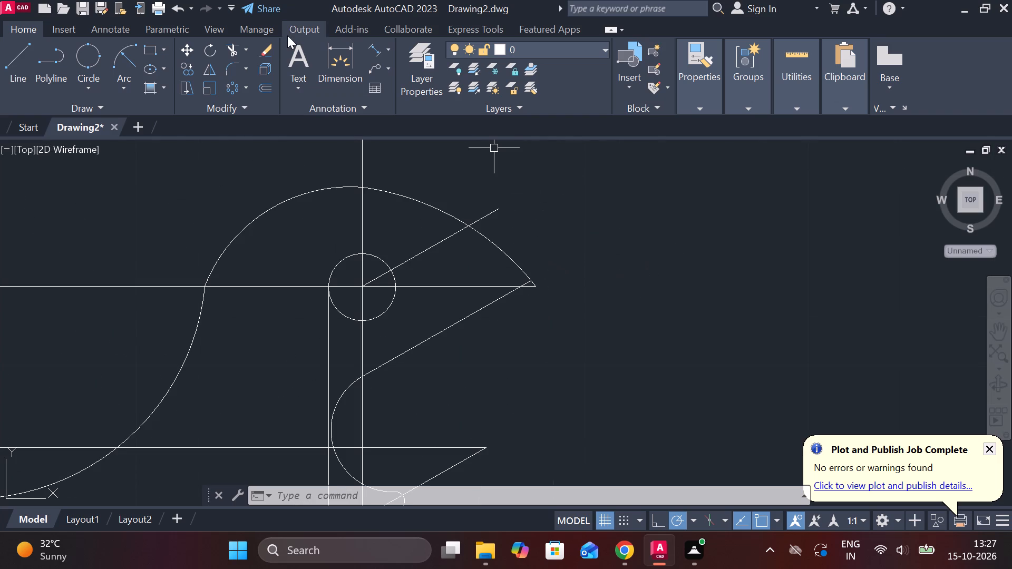
{"action": "left_click", "coordinate": [228, 51]}
{"action": "scroll", "coordinate": [587, 252], "scroll_direction": "up", "scroll_amount": 2}
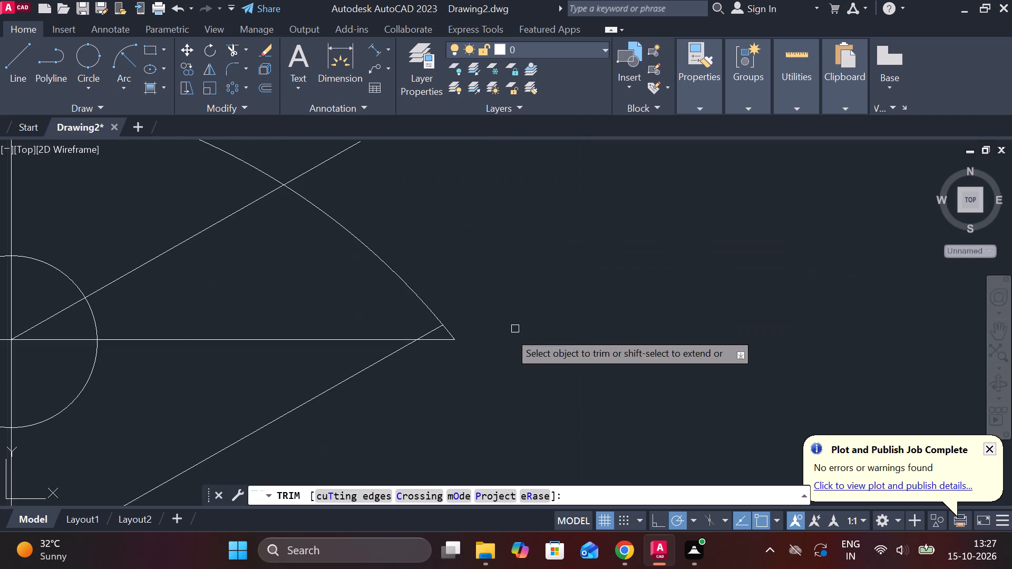
{"action": "left_click", "coordinate": [442, 341]}
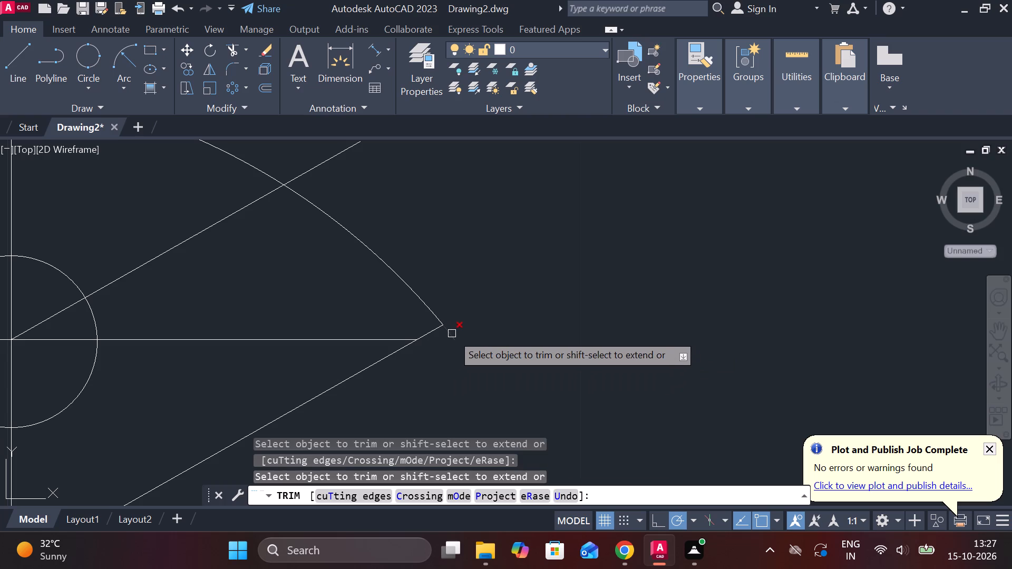
{"action": "left_click", "coordinate": [452, 333]}
{"action": "scroll", "coordinate": [522, 303], "scroll_direction": "down", "scroll_amount": 4}
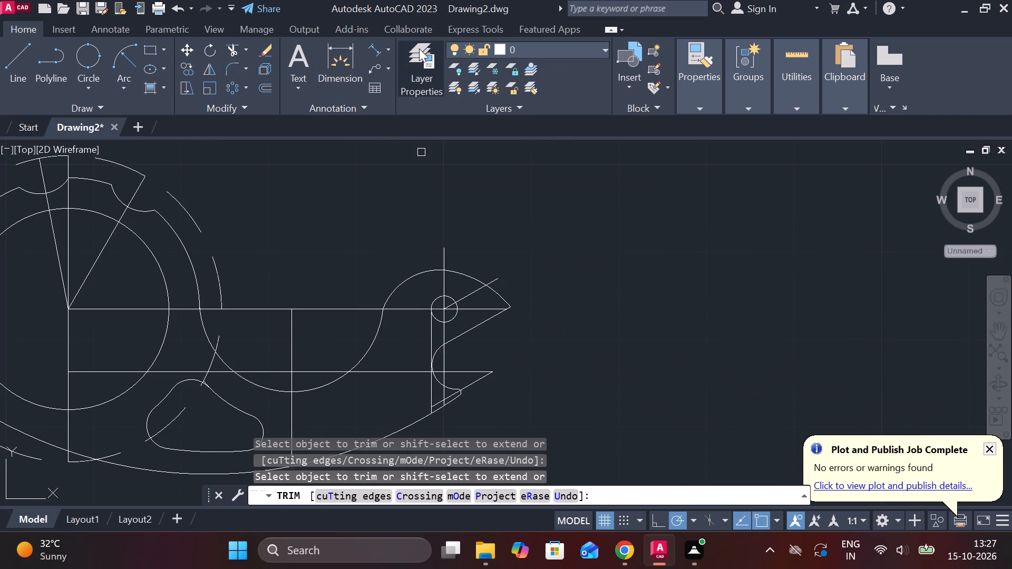
Start a linear dimension with its first extension line origin at the large circle's centre.
{"action": "left_click", "coordinate": [384, 50]}
{"action": "left_click", "coordinate": [393, 71]}
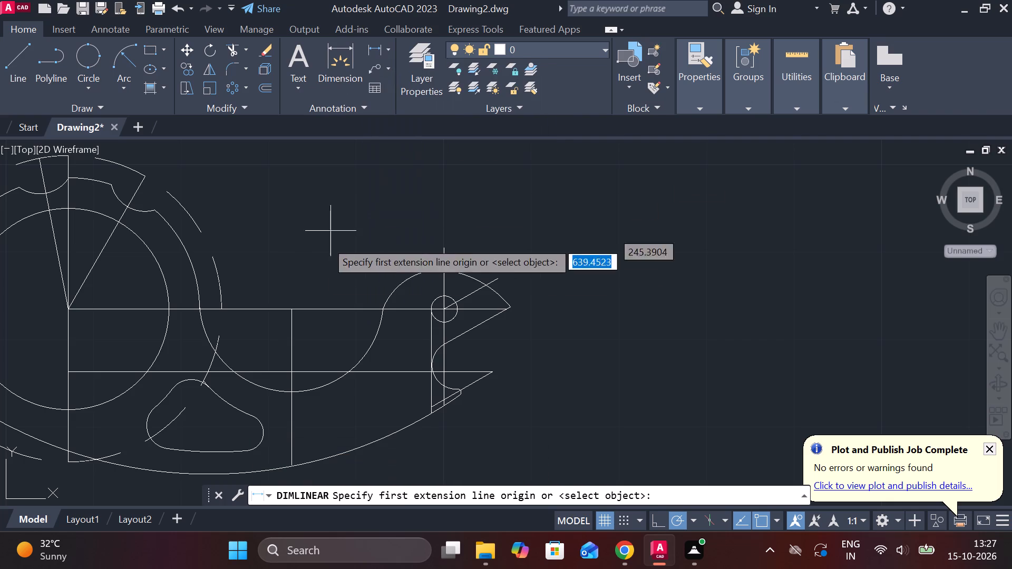
{"action": "left_click", "coordinate": [70, 306]}
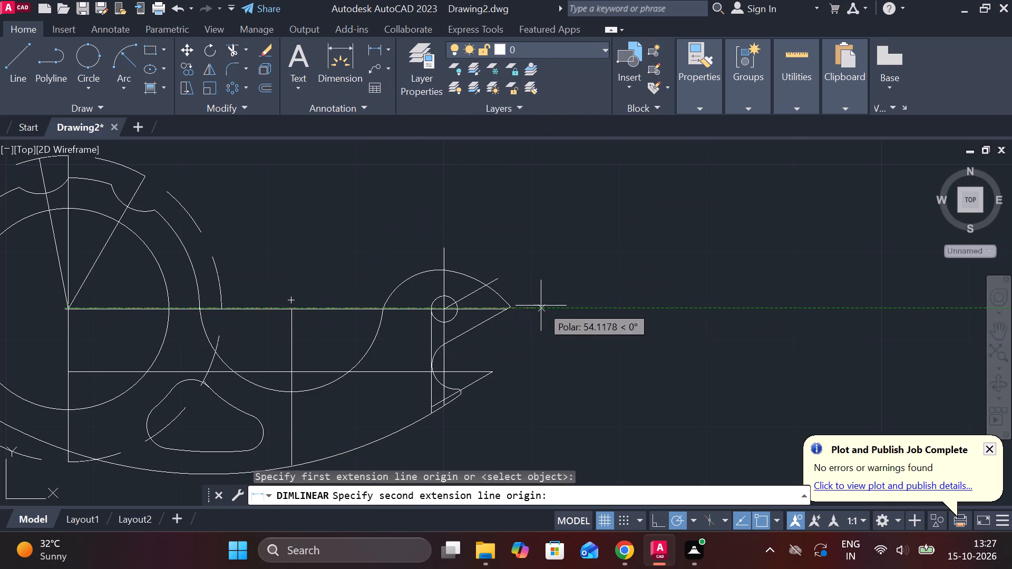
Place a horizontal linear dimension from the large circle's centre to the hook's pointed tip, above the part.
{"action": "scroll", "coordinate": [526, 309], "scroll_direction": "up", "scroll_amount": 3}
{"action": "left_click", "coordinate": [463, 304]}
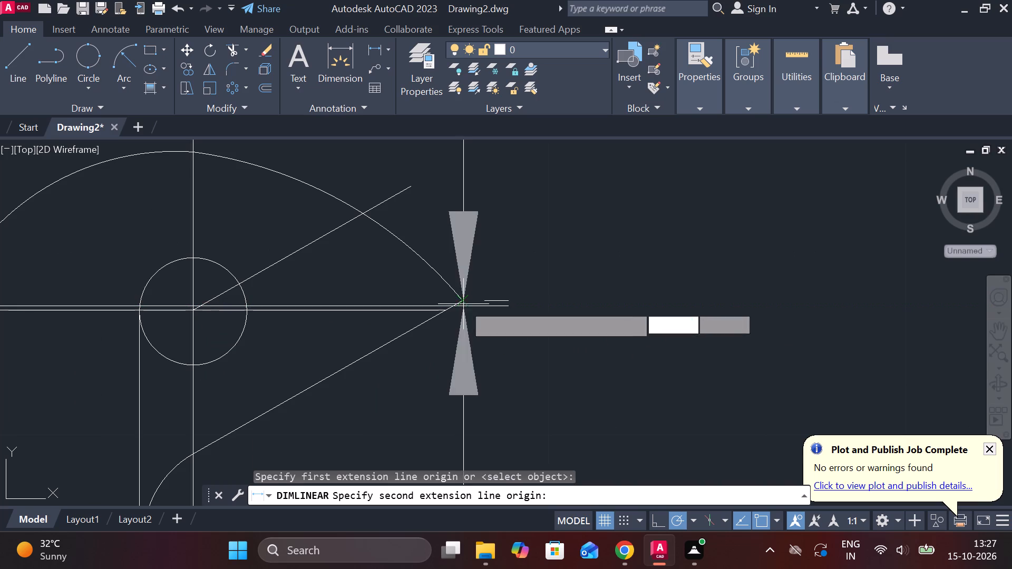
{"action": "scroll", "coordinate": [442, 168], "scroll_direction": "down", "scroll_amount": 4}
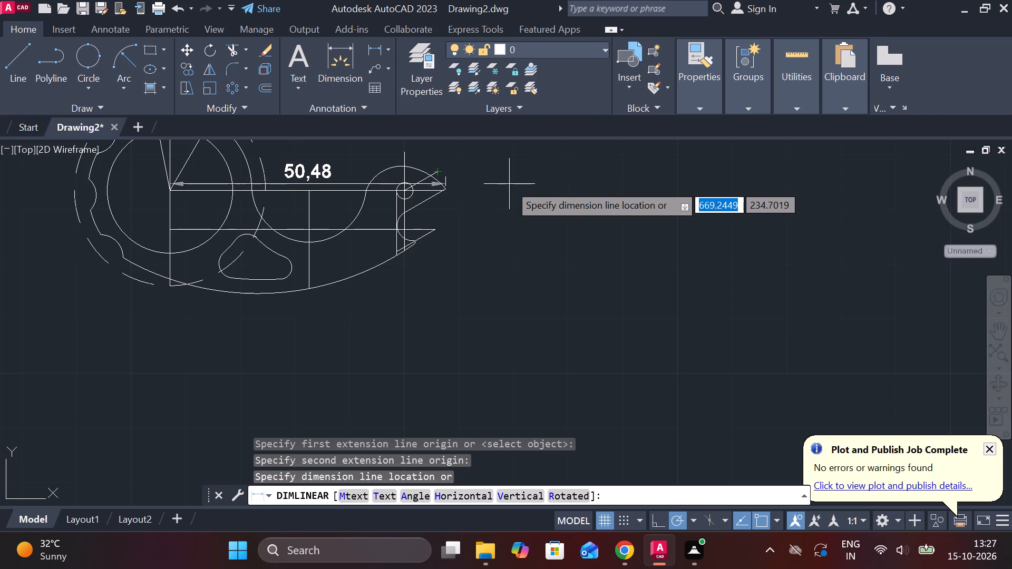
{"action": "scroll", "coordinate": [509, 184], "scroll_direction": "up", "scroll_amount": 2}
{"action": "scroll", "coordinate": [509, 184], "scroll_direction": "down", "scroll_amount": 3}
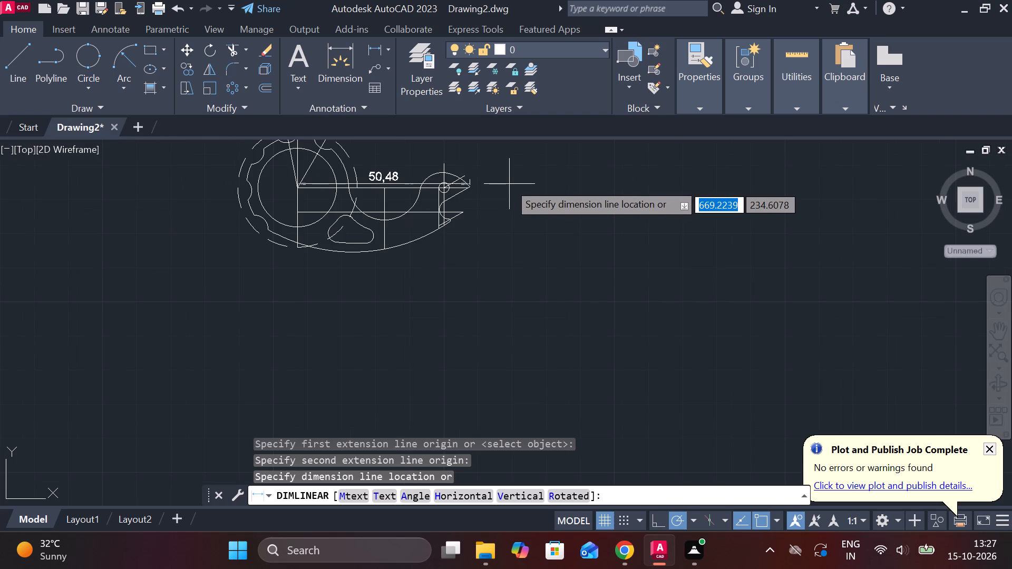
{"action": "scroll", "coordinate": [434, 154], "scroll_direction": "down", "scroll_amount": 2}
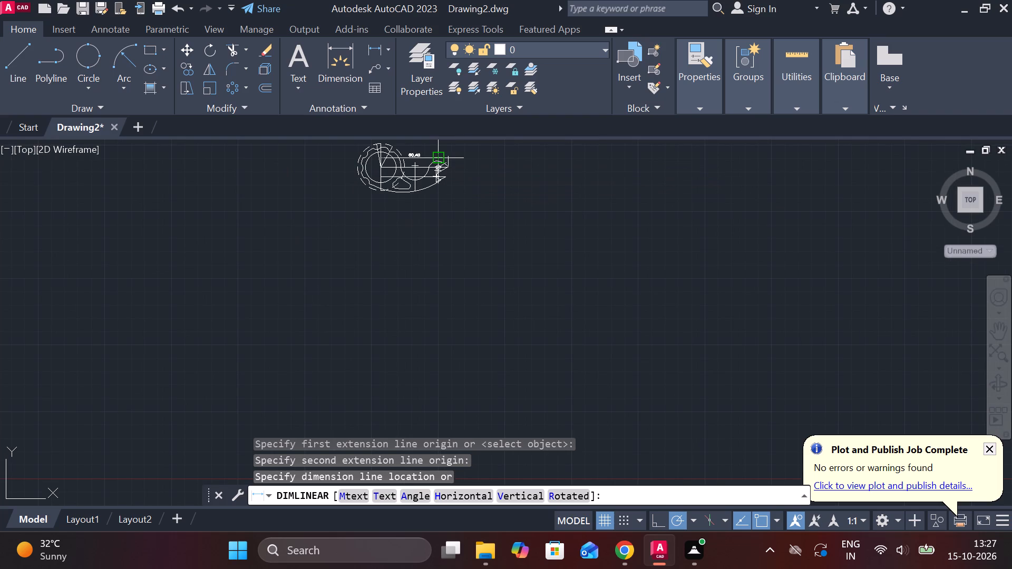
{"action": "scroll", "coordinate": [434, 154], "scroll_direction": "down", "scroll_amount": 2}
{"action": "scroll", "coordinate": [434, 154], "scroll_direction": "up", "scroll_amount": 1}
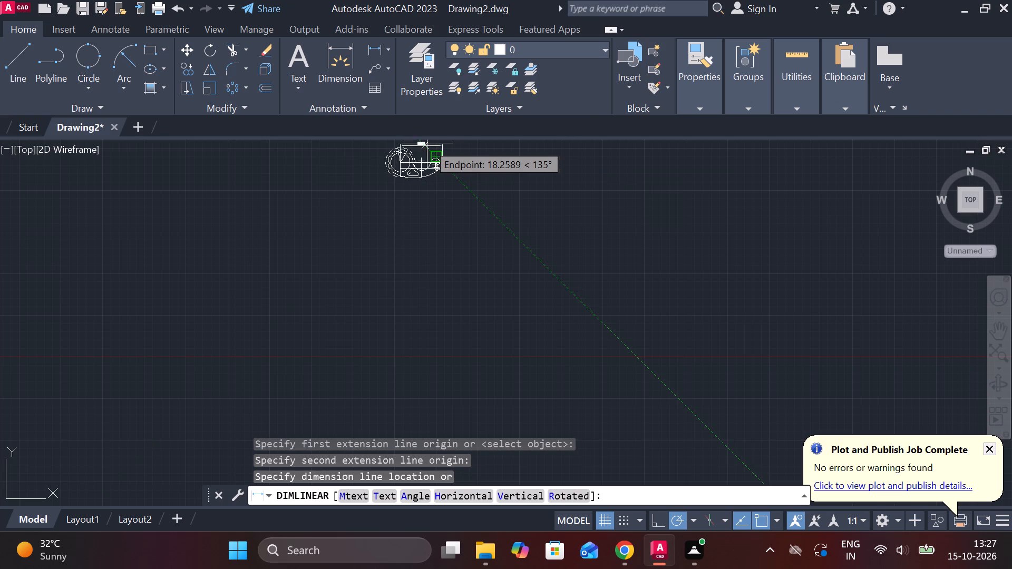
{"action": "scroll", "coordinate": [427, 143], "scroll_direction": "up", "scroll_amount": 5}
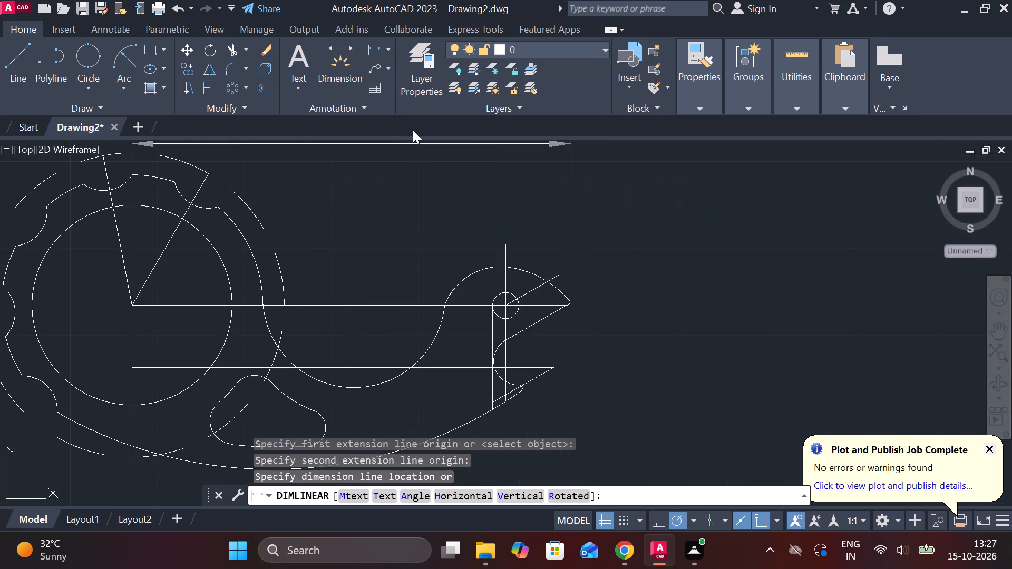
{"action": "scroll", "coordinate": [413, 130], "scroll_direction": "down", "scroll_amount": 3}
{"action": "scroll", "coordinate": [436, 230], "scroll_direction": "down", "scroll_amount": 3}
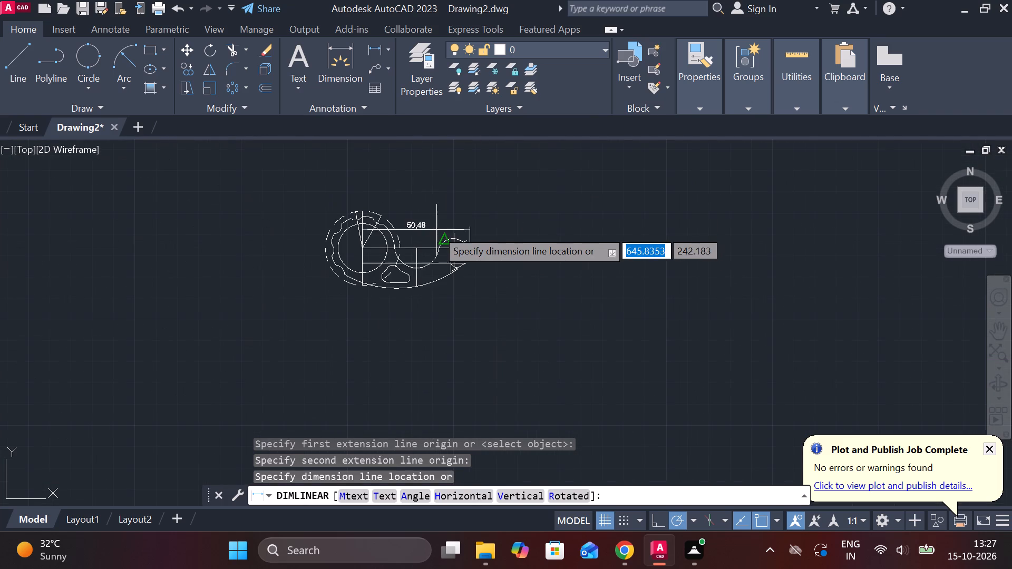
{"action": "scroll", "coordinate": [423, 171], "scroll_direction": "up", "scroll_amount": 2}
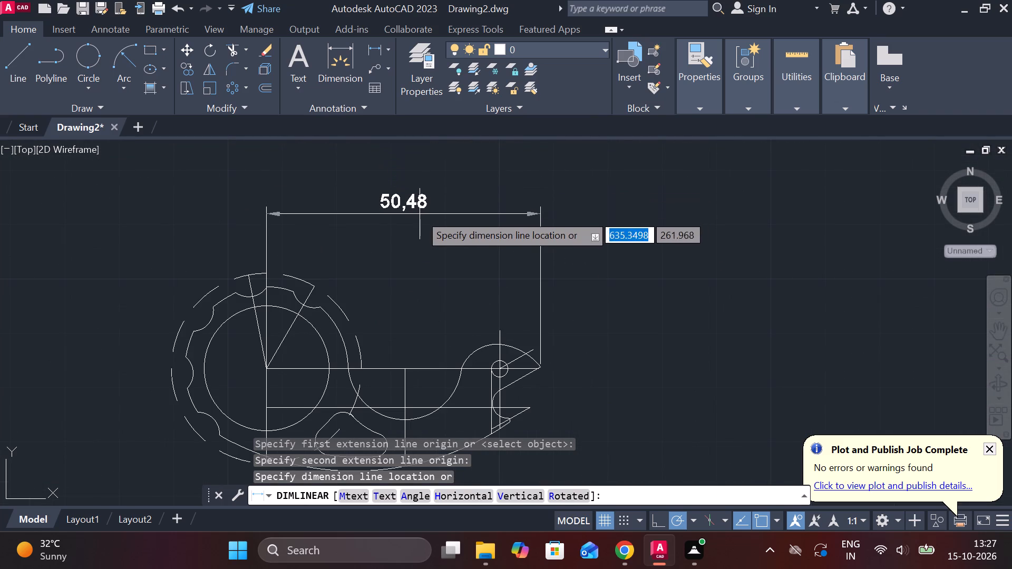
{"action": "left_click", "coordinate": [426, 256]}
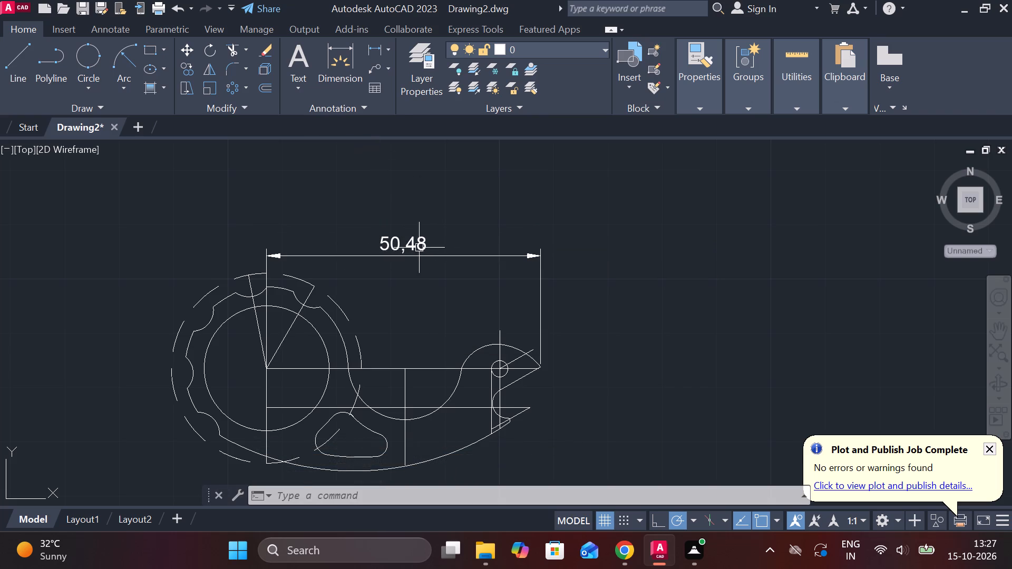
Override the overall horizontal dimension's text with 50.1.
{"action": "double_click", "coordinate": [419, 248]}
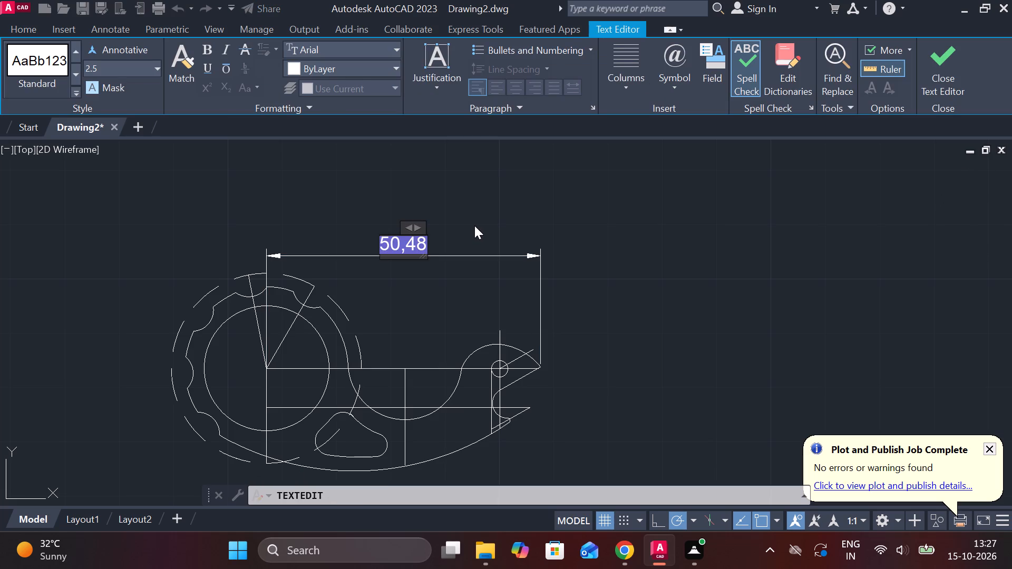
{"action": "key", "text": "Right"}
{"action": "key", "text": "BackSpace"}
{"action": "key", "text": "BackSpace"}
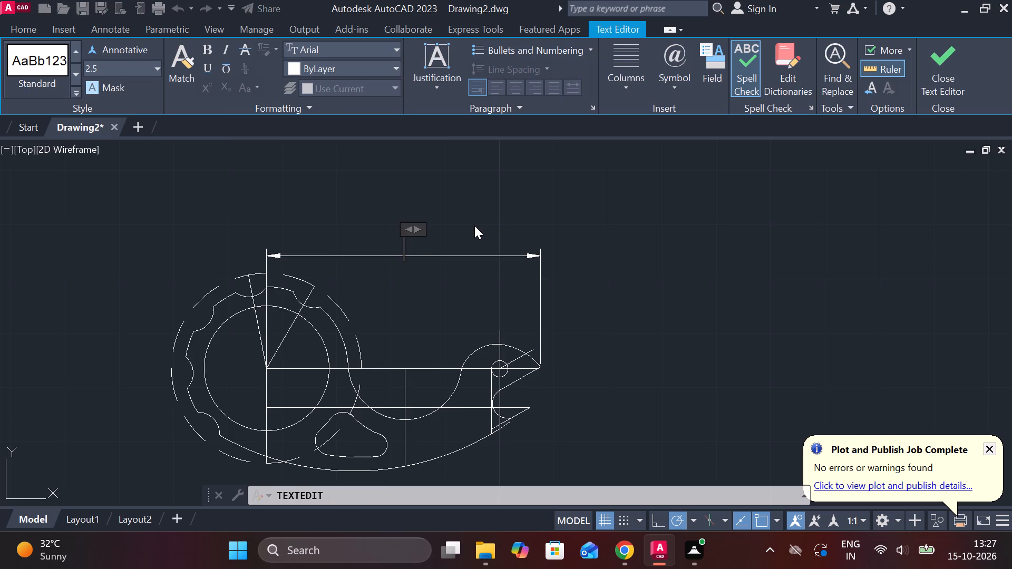
{"action": "key", "text": "5"}
{"action": "key", "text": "0"}
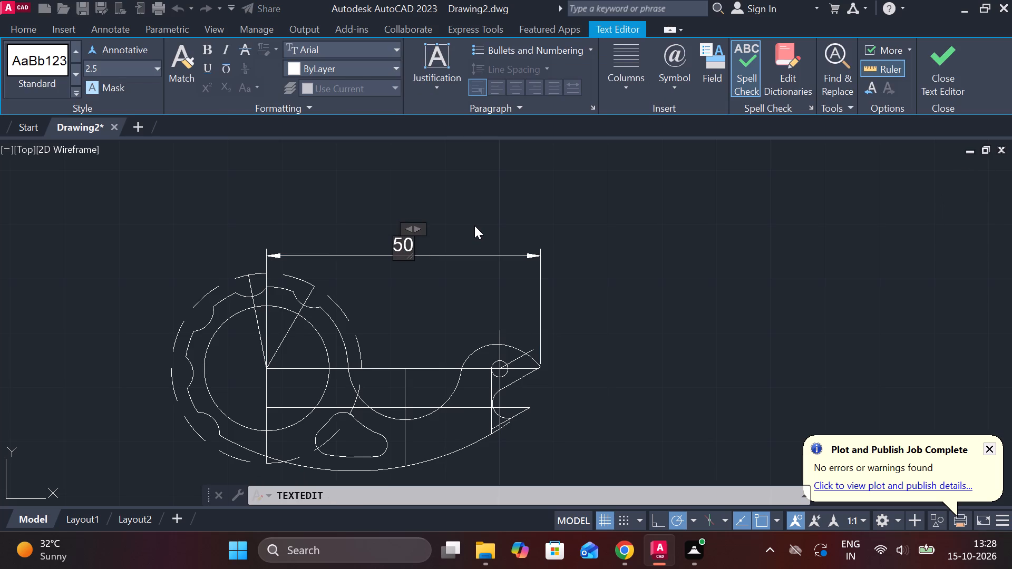
{"action": "key", "text": "period"}
{"action": "key", "text": "1"}
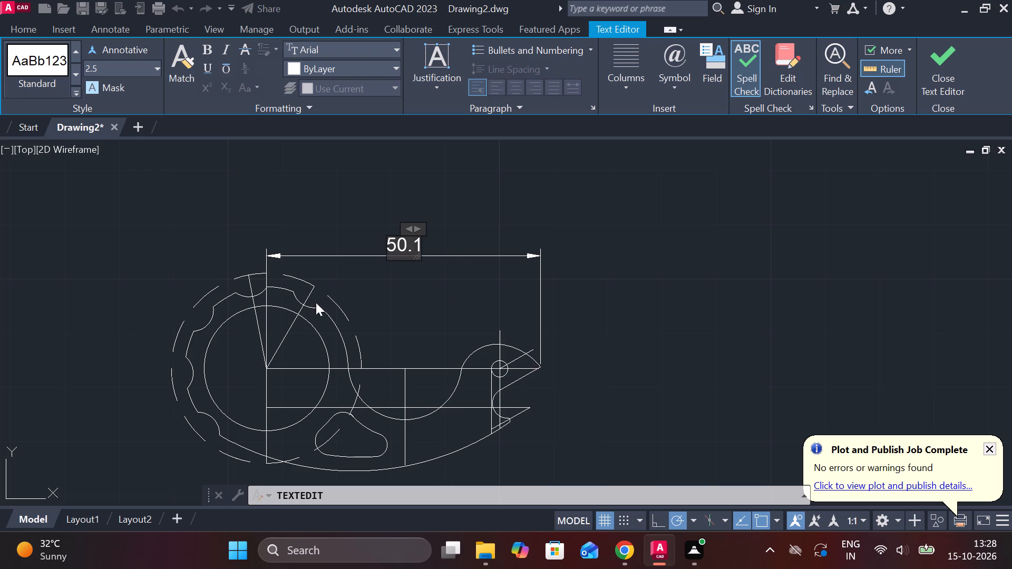
{"action": "left_click", "coordinate": [299, 364]}
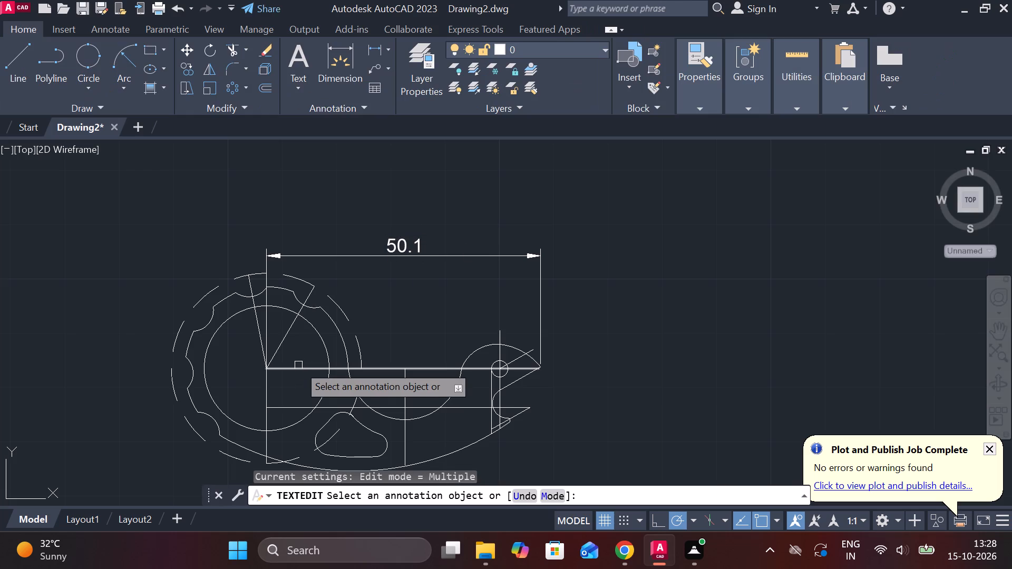
Add a horizontal linear dimension above the part from the large circle's centre to the concave arc's vertical centreline.
{"action": "left_click", "coordinate": [372, 44]}
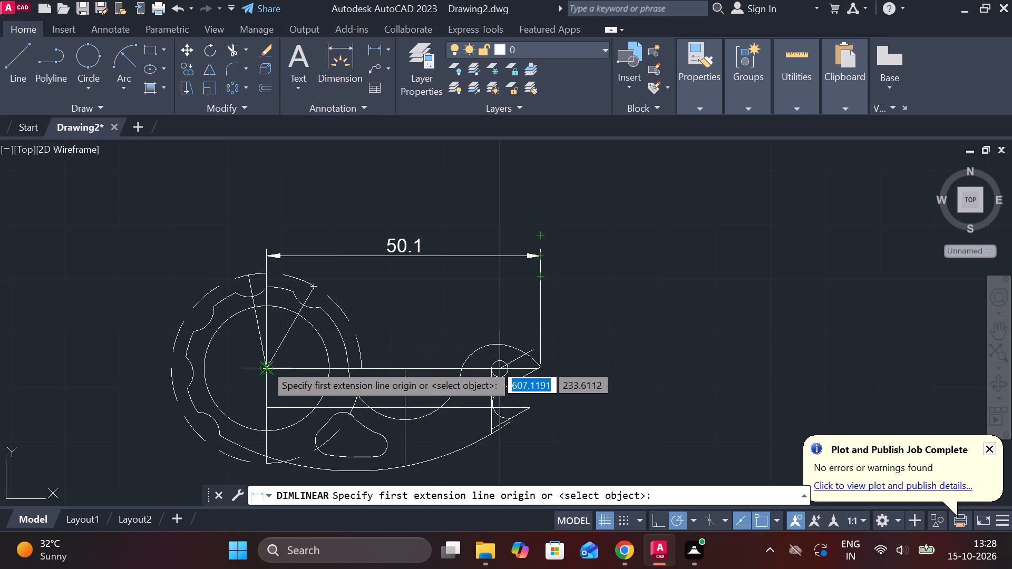
{"action": "scroll", "coordinate": [265, 364], "scroll_direction": "up", "scroll_amount": 4}
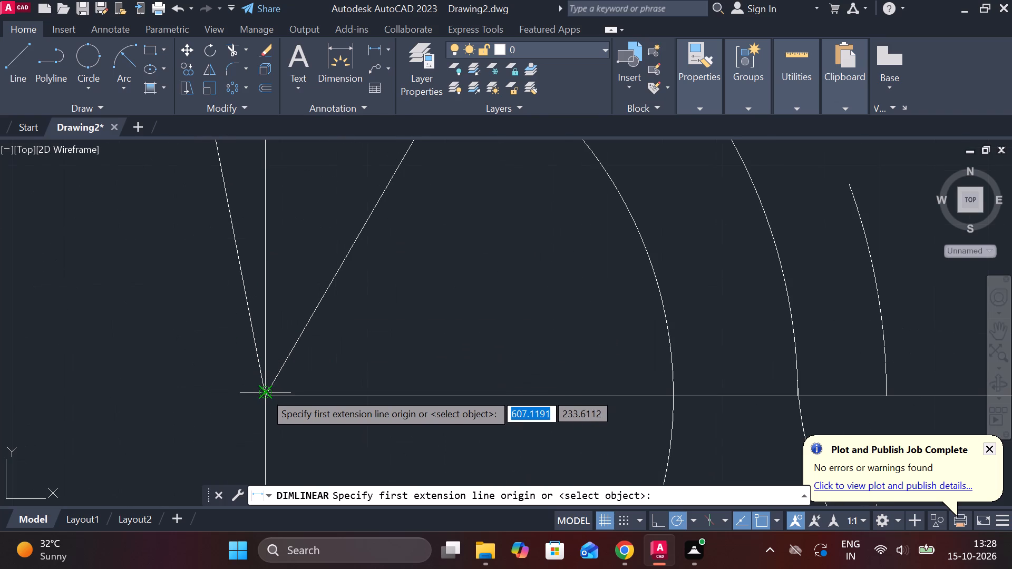
{"action": "left_click", "coordinate": [265, 397]}
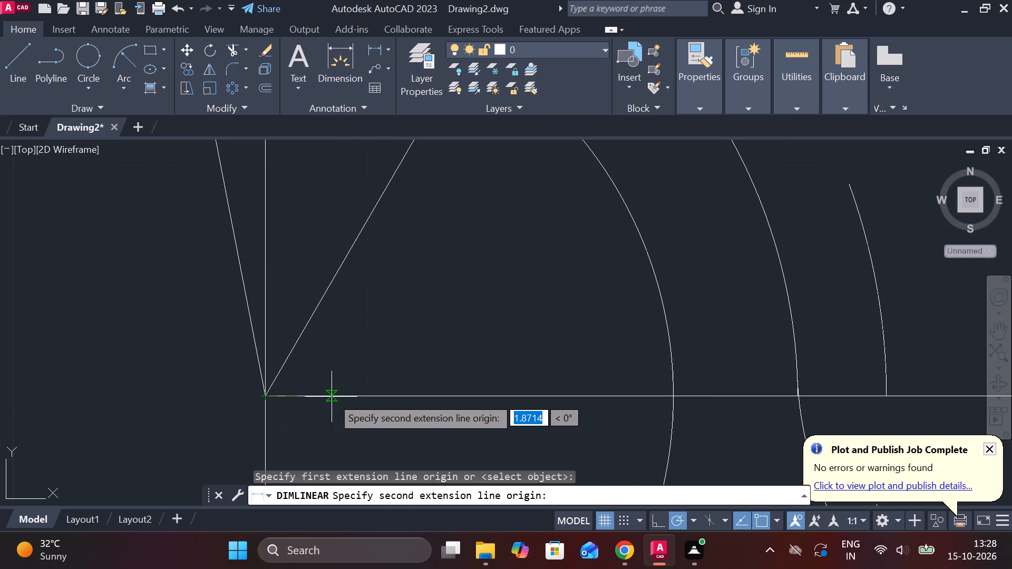
{"action": "scroll", "coordinate": [398, 382], "scroll_direction": "down", "scroll_amount": 2}
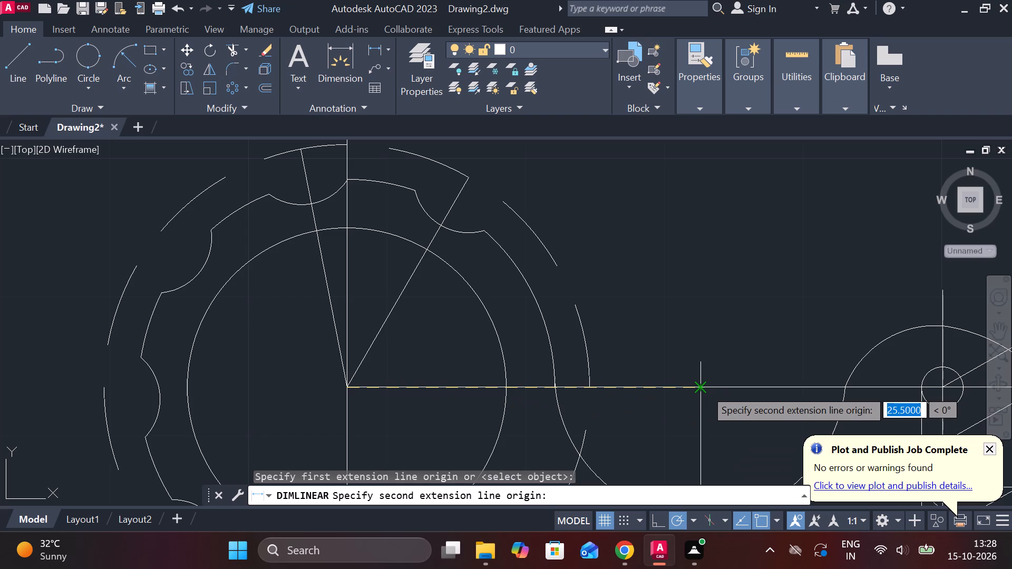
{"action": "left_click", "coordinate": [705, 389]}
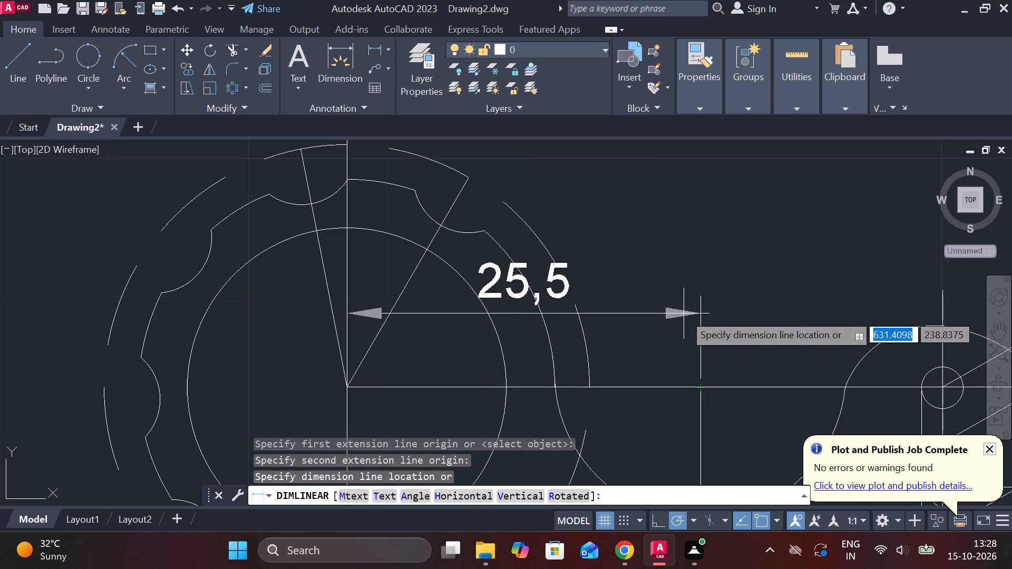
{"action": "scroll", "coordinate": [647, 157], "scroll_direction": "down", "scroll_amount": 4}
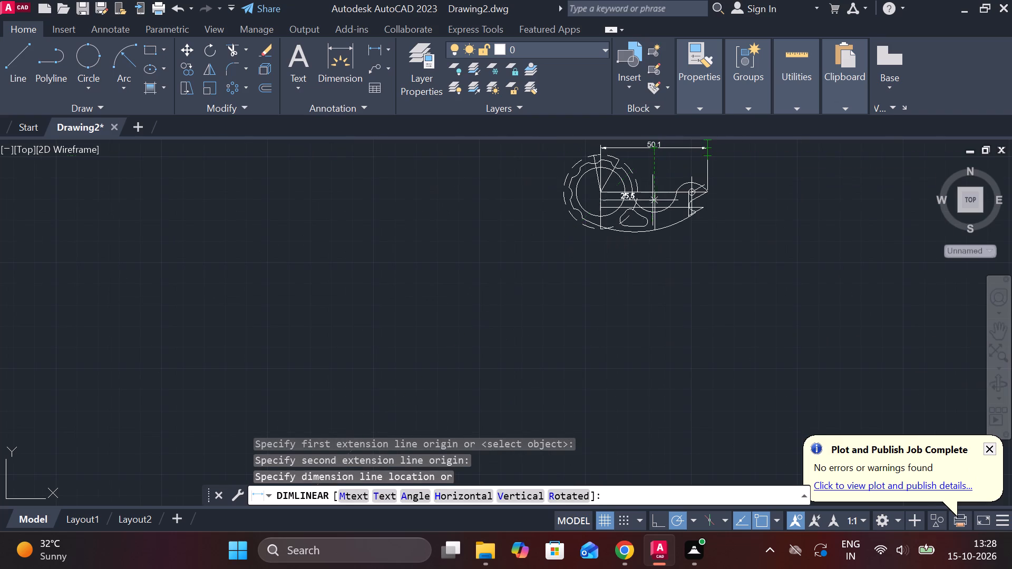
{"action": "scroll", "coordinate": [643, 345], "scroll_direction": "up", "scroll_amount": 3}
{"action": "scroll", "coordinate": [643, 345], "scroll_direction": "down", "scroll_amount": 4}
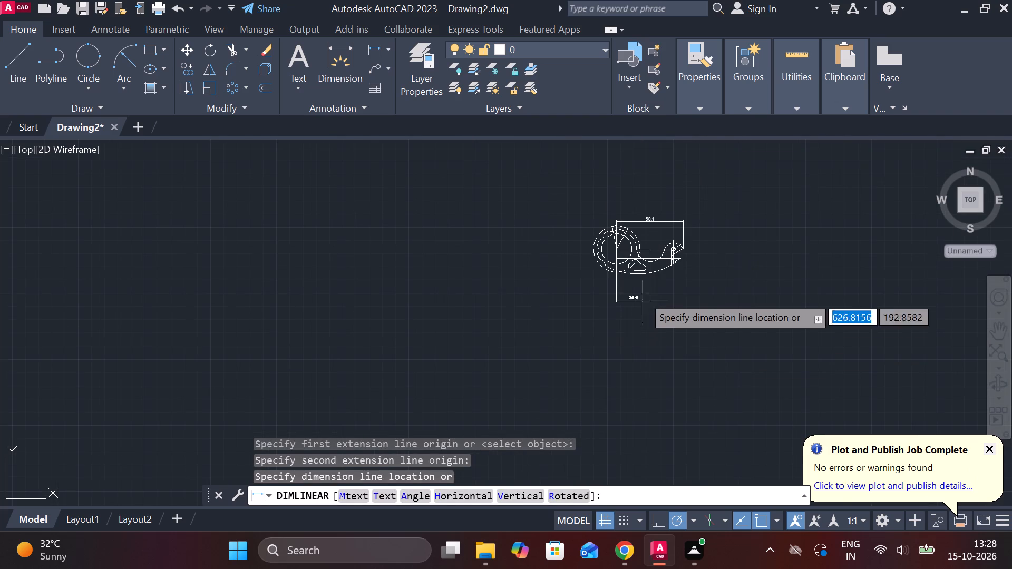
{"action": "scroll", "coordinate": [643, 218], "scroll_direction": "up", "scroll_amount": 3}
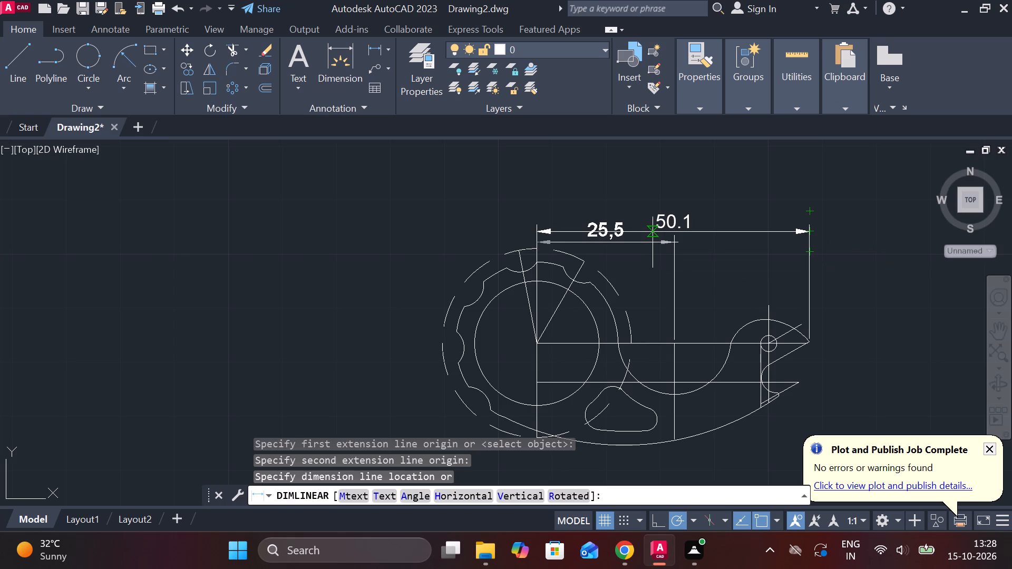
{"action": "left_click", "coordinate": [653, 242]}
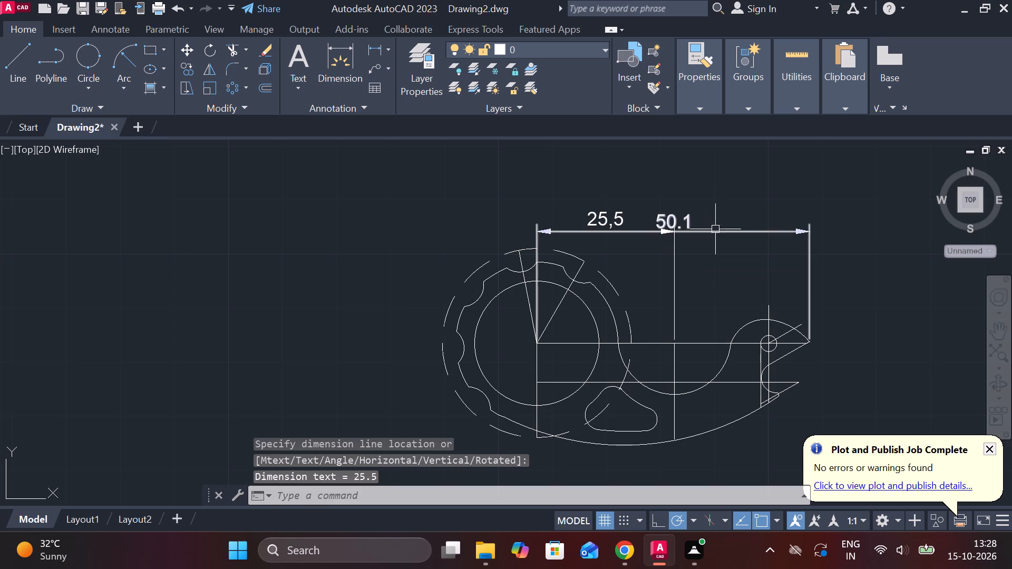
Move the 50.1 overall dimension line higher, clear above the shorter horizontal dimension.
{"action": "left_click", "coordinate": [707, 232]}
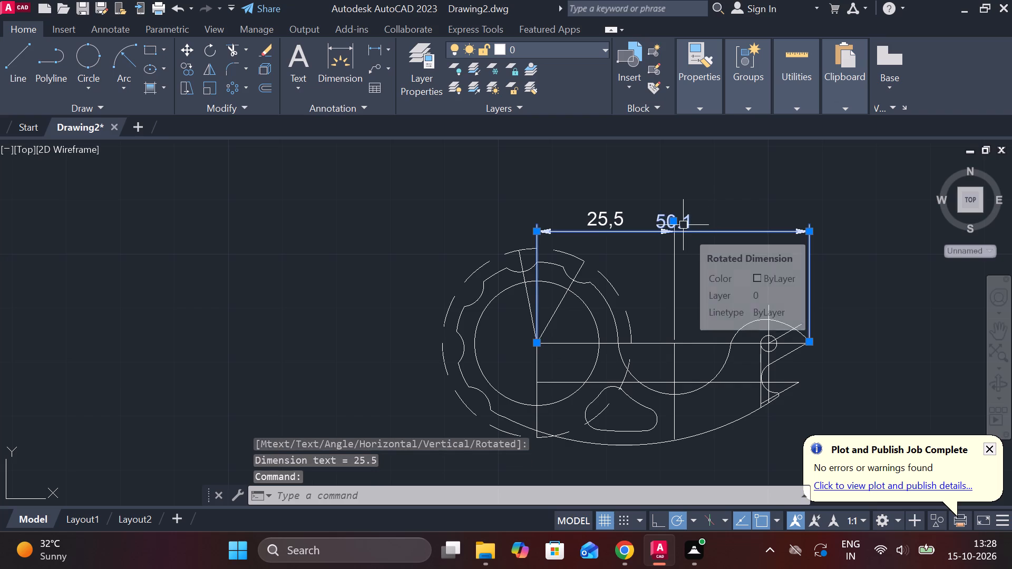
{"action": "left_click", "coordinate": [672, 222]}
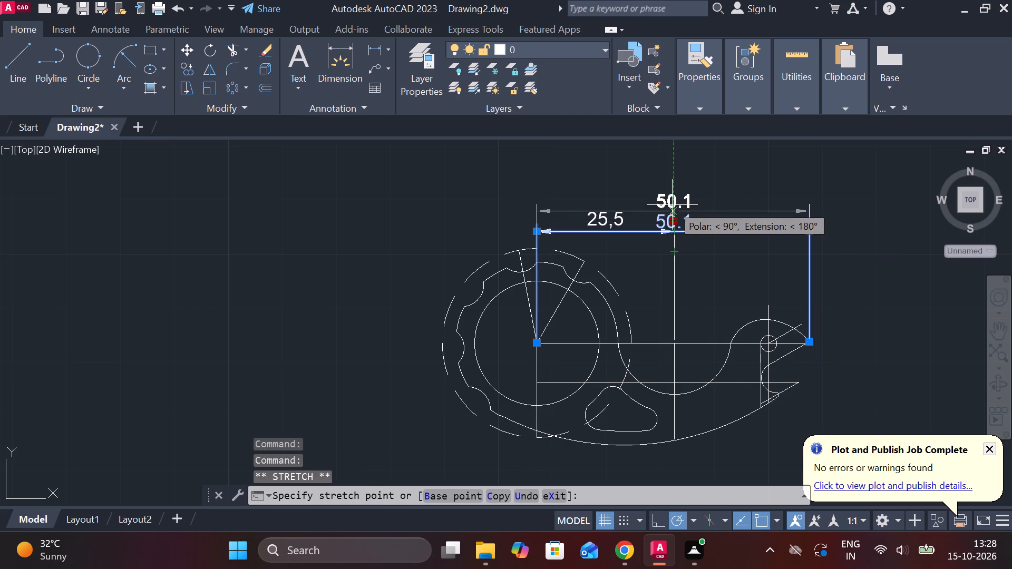
{"action": "left_click", "coordinate": [675, 169]}
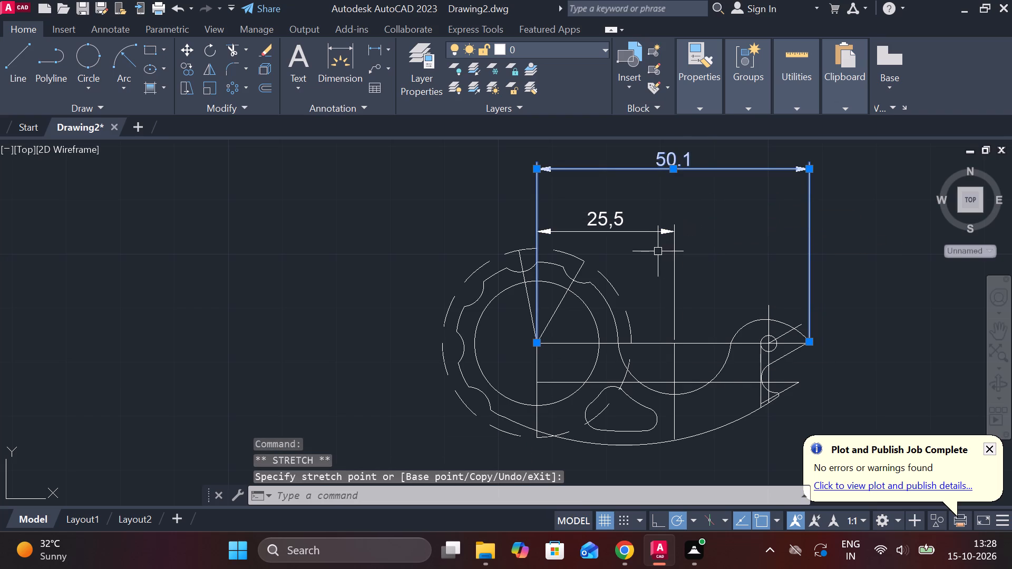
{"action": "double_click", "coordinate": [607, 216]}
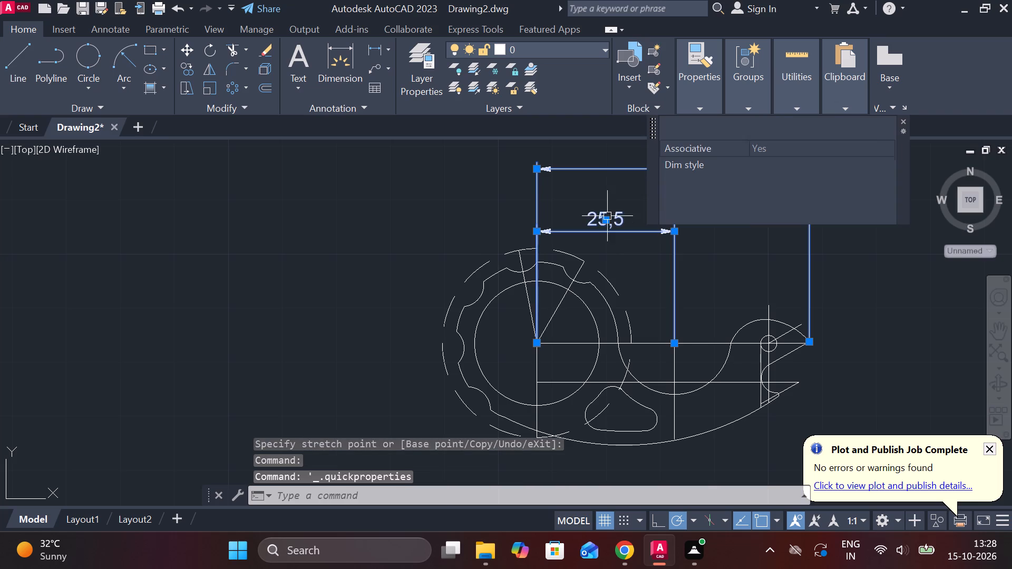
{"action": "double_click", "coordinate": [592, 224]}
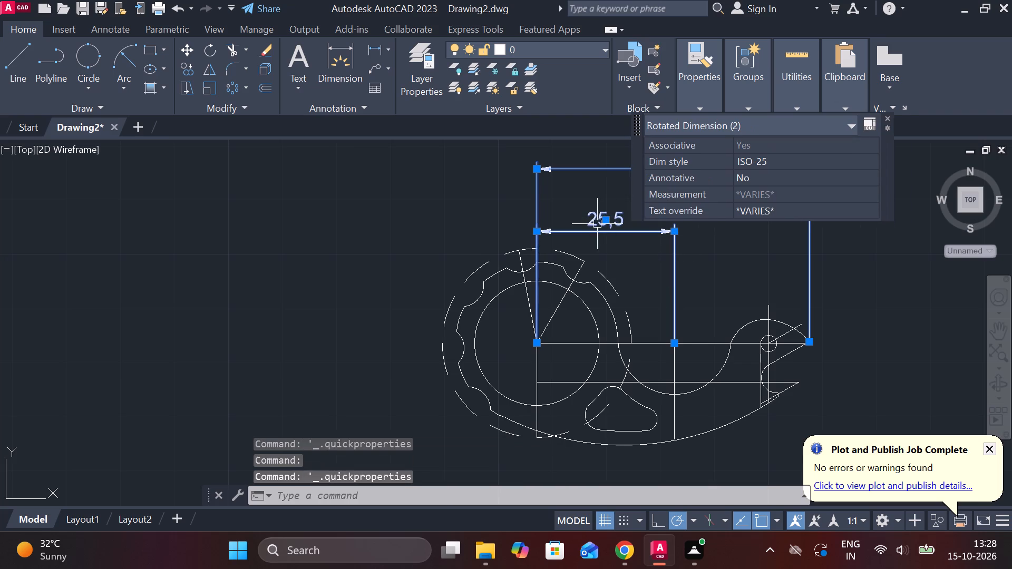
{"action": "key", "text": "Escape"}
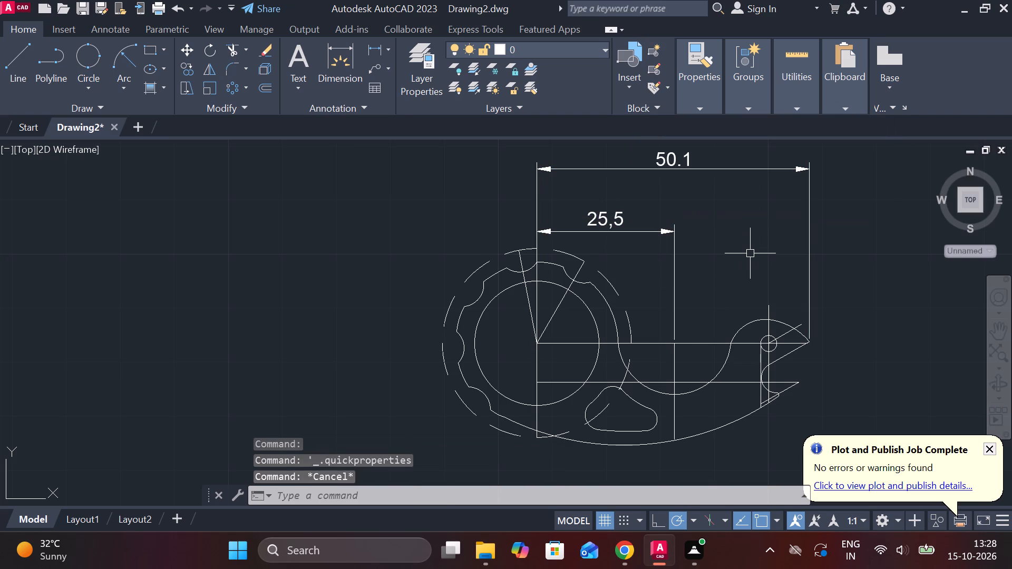
Override the text of the shorter horizontal dimension, from the large circle's centre to the concave arc's centreline, with 25.5.
{"action": "left_click", "coordinate": [605, 217]}
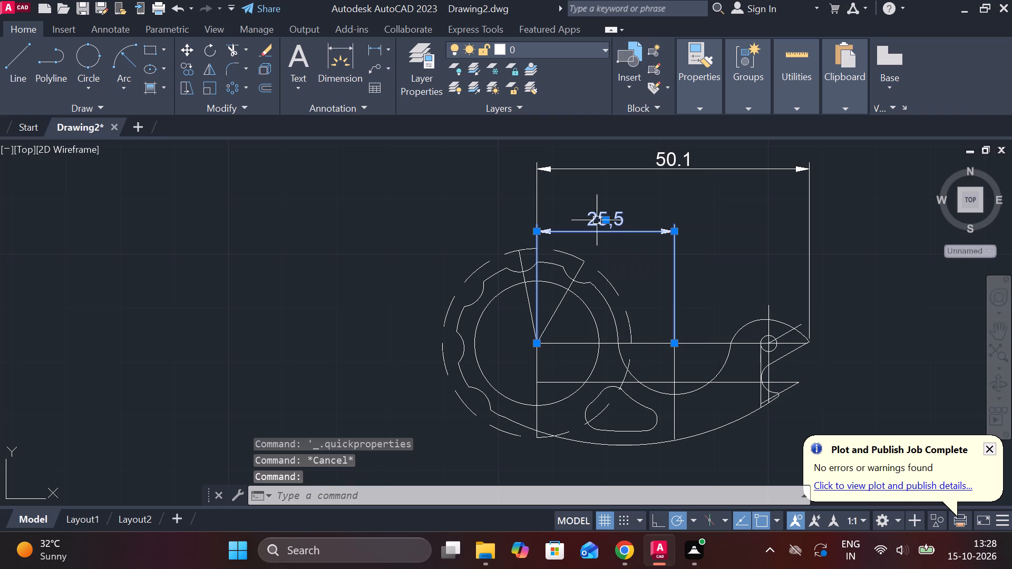
{"action": "double_click", "coordinate": [597, 218]}
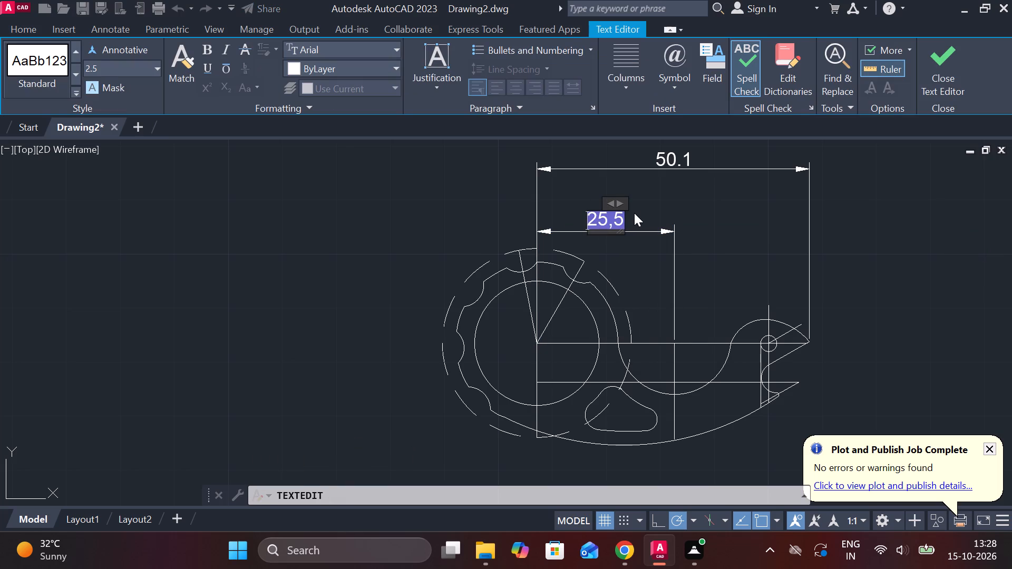
{"action": "key", "text": "Right"}
{"action": "key", "text": "Right"}
{"action": "key", "text": "Right"}
{"action": "key", "text": "Right"}
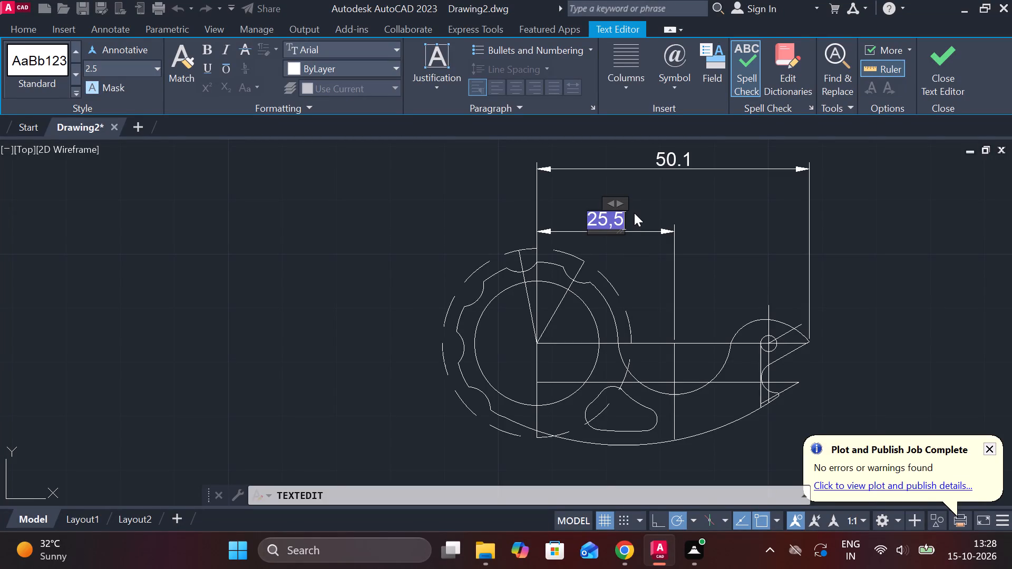
{"action": "key", "text": "BackSpace"}
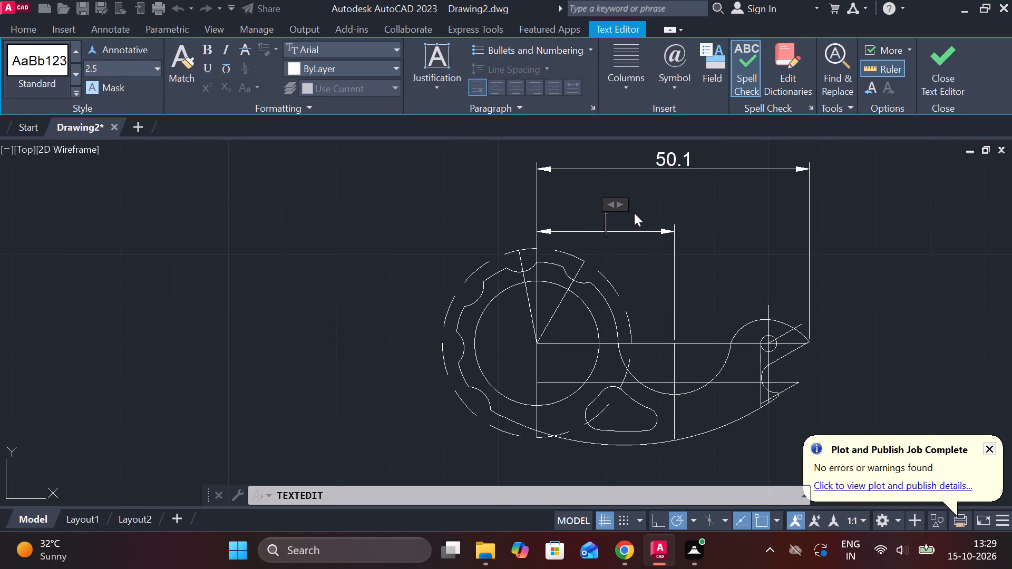
{"action": "type", "text": "25"}
{"action": "type", "text": ".5"}
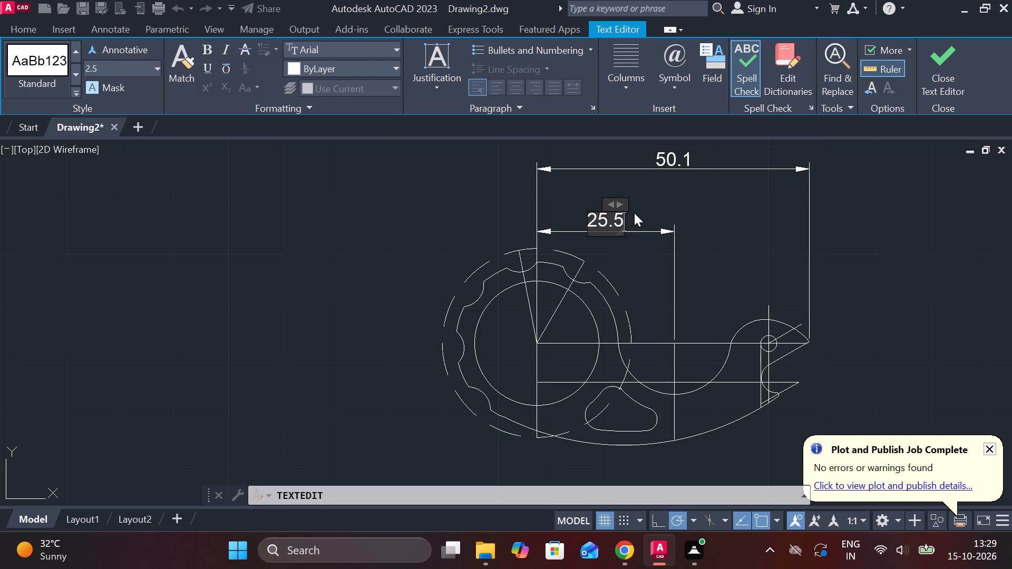
{"action": "left_click", "coordinate": [593, 341]}
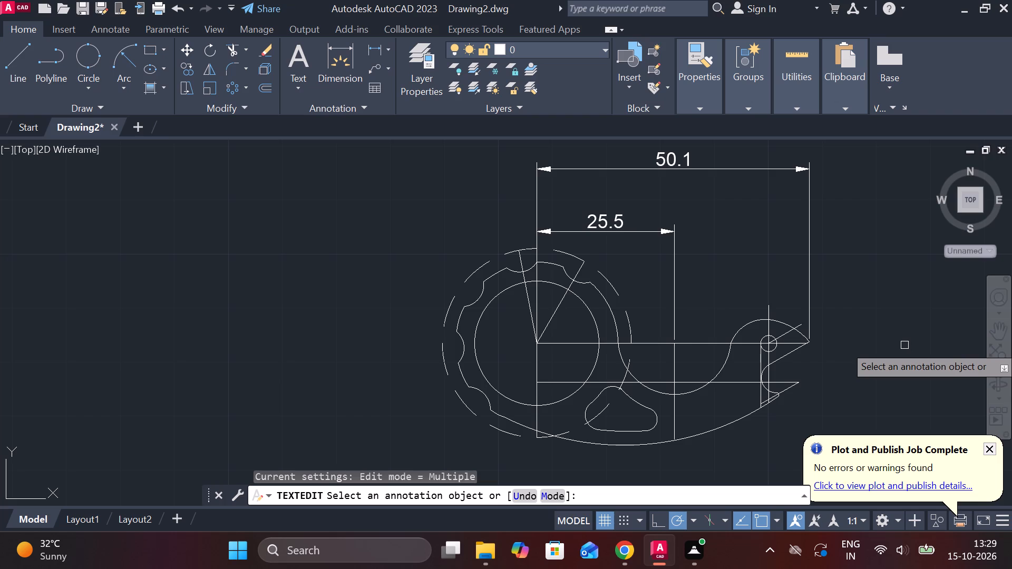
Add a horizontal linear dimension from the large circle's centre to the small hook circle's centre, placed between the 25.5 and 50.1 dimensions.
{"action": "scroll", "coordinate": [904, 345], "scroll_direction": "up", "scroll_amount": 1}
{"action": "scroll", "coordinate": [904, 345], "scroll_direction": "down", "scroll_amount": 1}
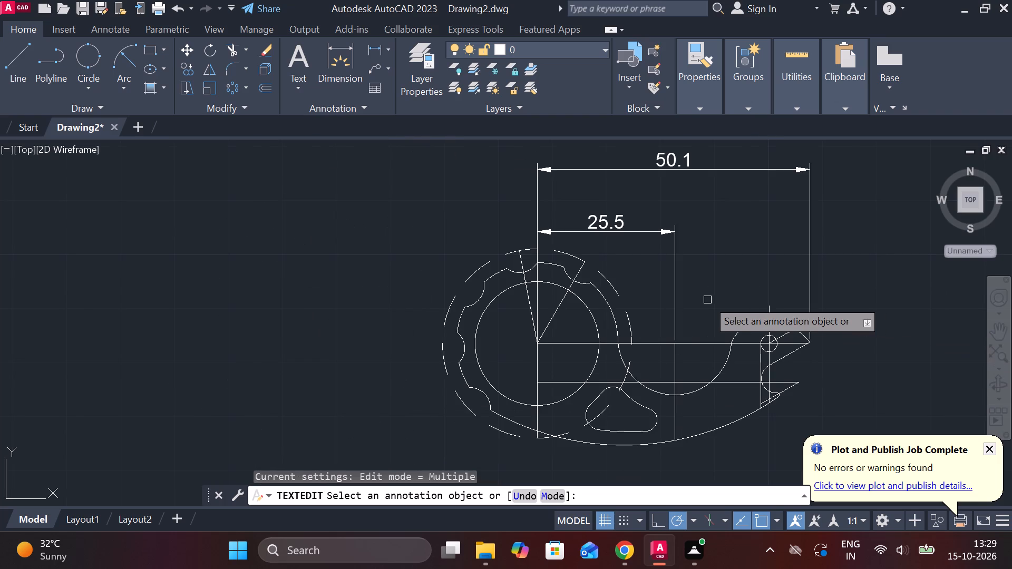
{"action": "left_click", "coordinate": [375, 48]}
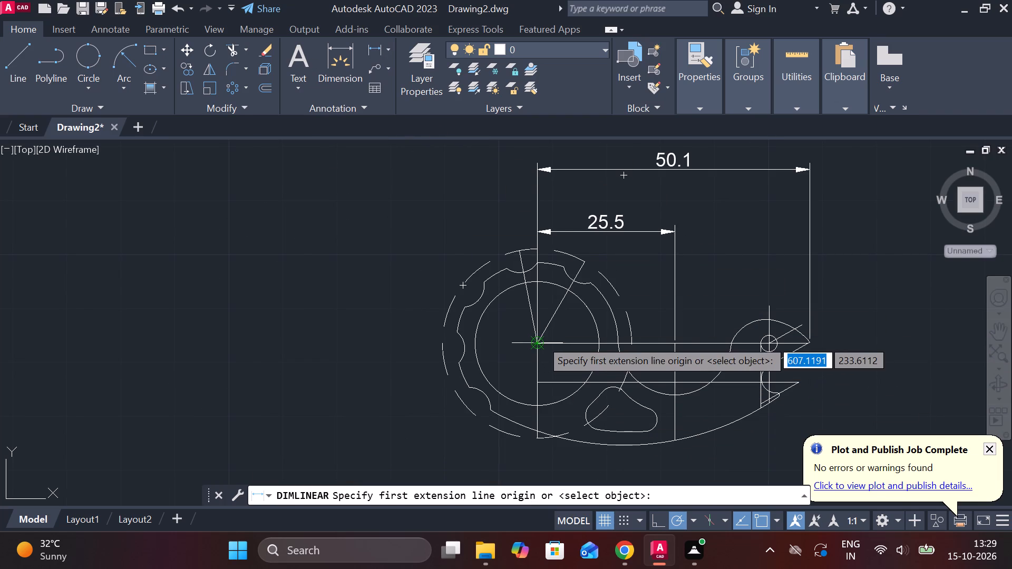
{"action": "scroll", "coordinate": [541, 339], "scroll_direction": "up", "scroll_amount": 3}
{"action": "left_click", "coordinate": [528, 364]}
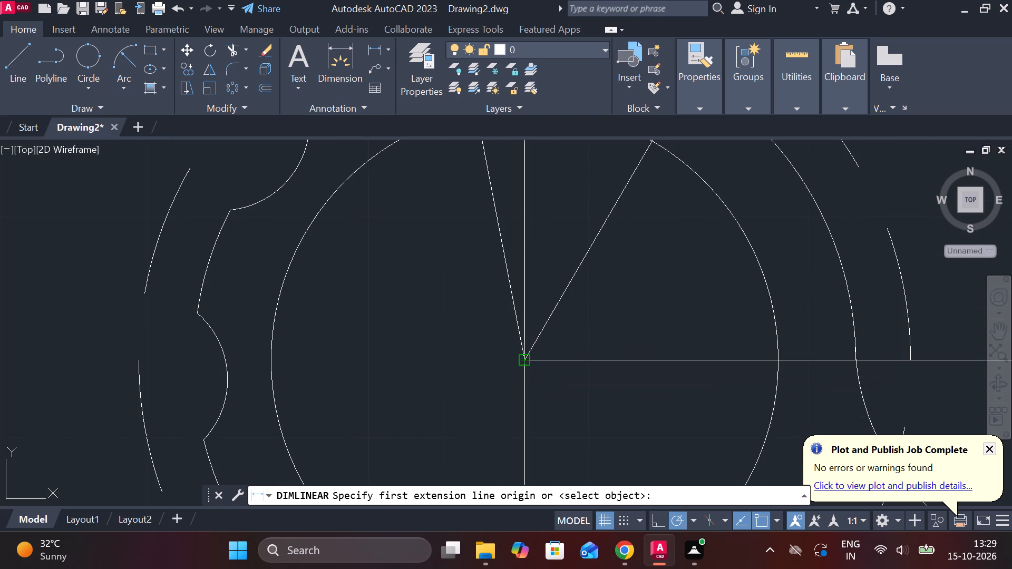
{"action": "scroll", "coordinate": [618, 372], "scroll_direction": "down", "scroll_amount": 3}
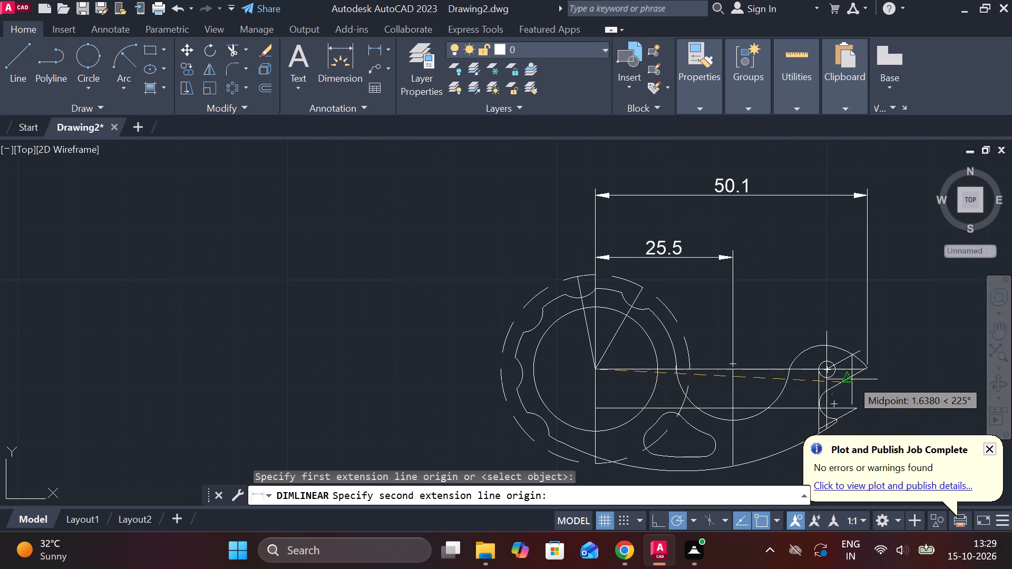
{"action": "scroll", "coordinate": [854, 378], "scroll_direction": "up", "scroll_amount": 3}
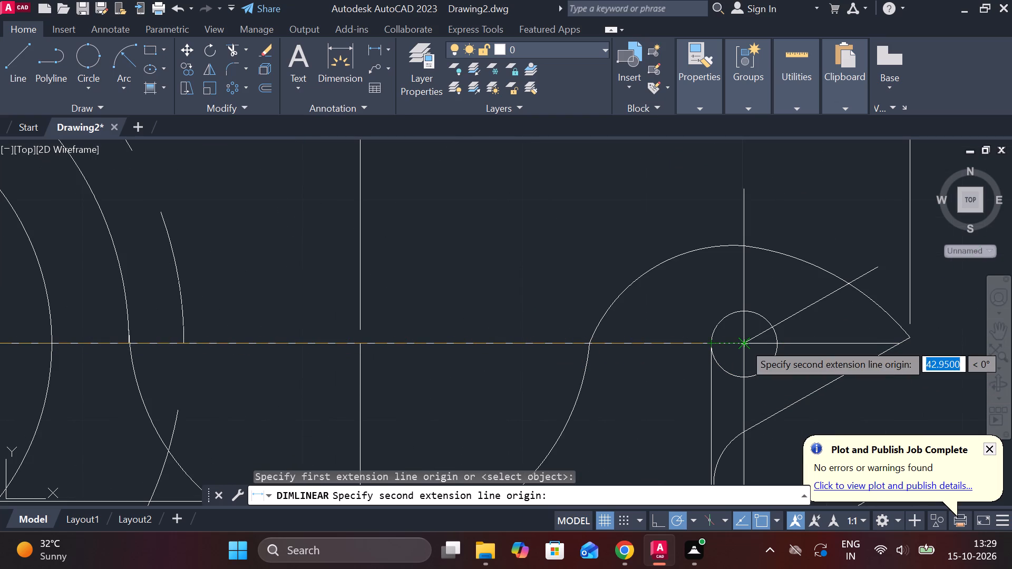
{"action": "left_click", "coordinate": [744, 343]}
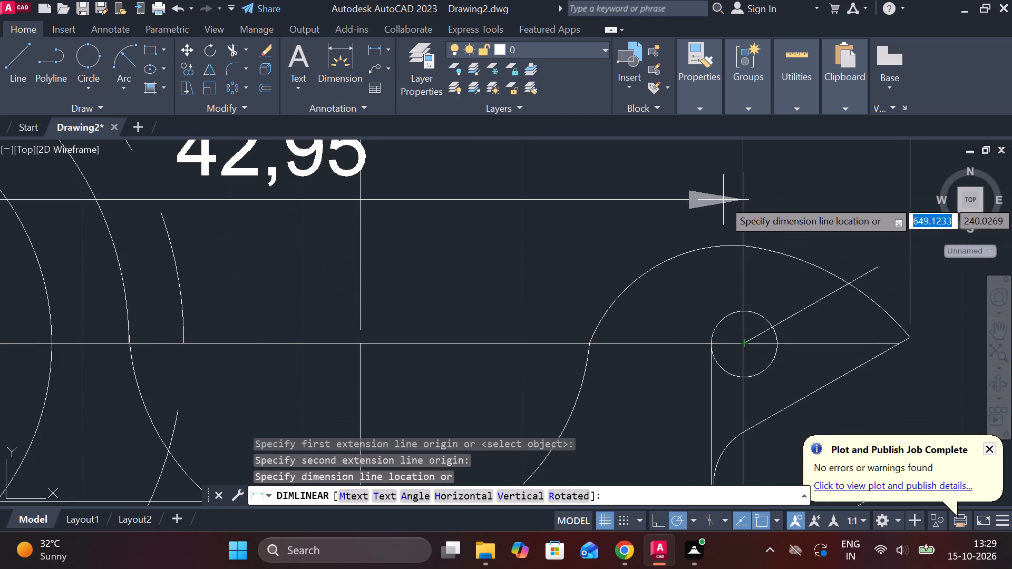
{"action": "scroll", "coordinate": [723, 200], "scroll_direction": "down", "scroll_amount": 3}
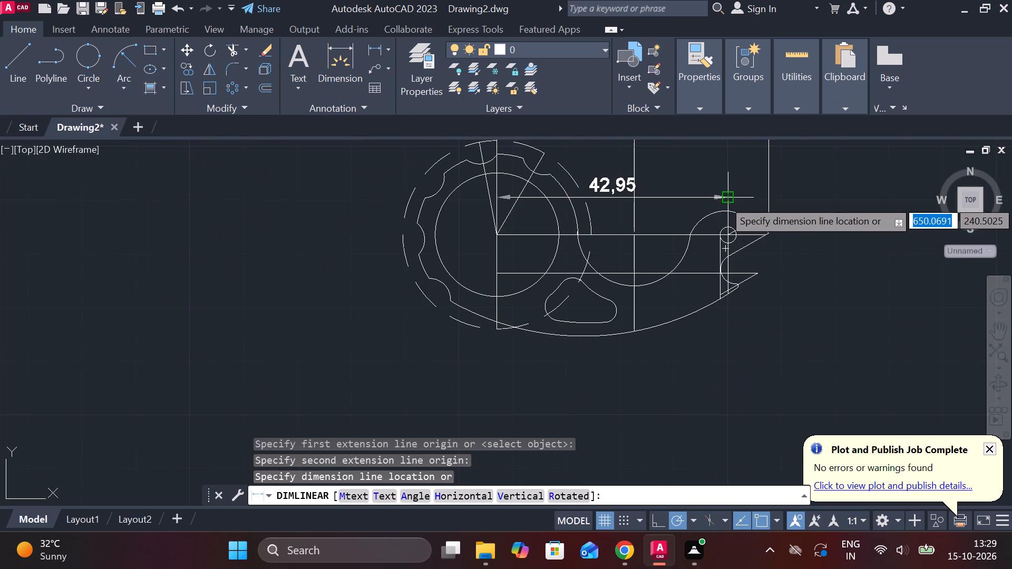
{"action": "scroll", "coordinate": [797, 200], "scroll_direction": "down", "scroll_amount": 1}
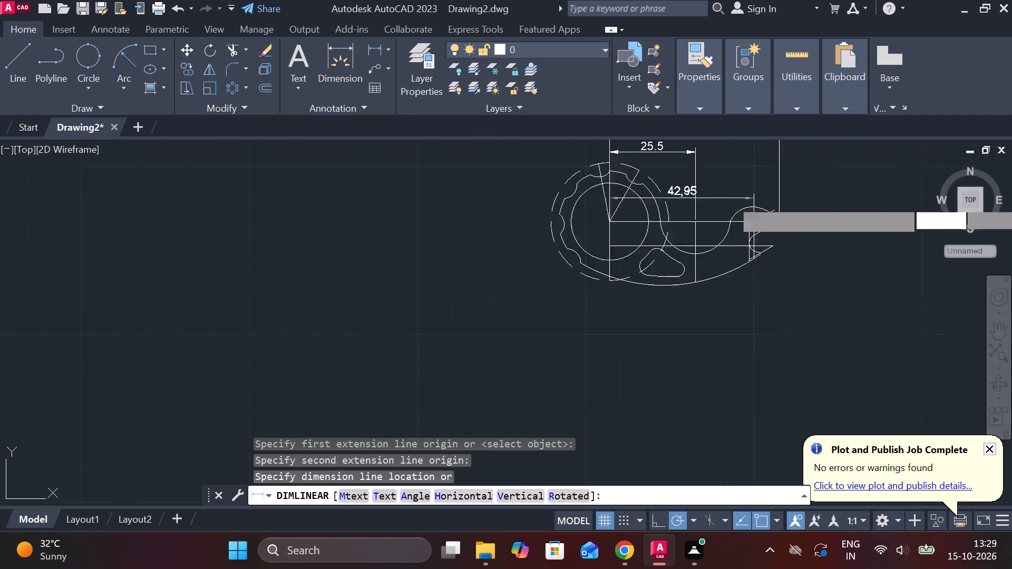
{"action": "scroll", "coordinate": [797, 200], "scroll_direction": "down", "scroll_amount": 1}
{"action": "scroll", "coordinate": [797, 200], "scroll_direction": "up", "scroll_amount": 2}
{"action": "scroll", "coordinate": [733, 407], "scroll_direction": "down", "scroll_amount": 2}
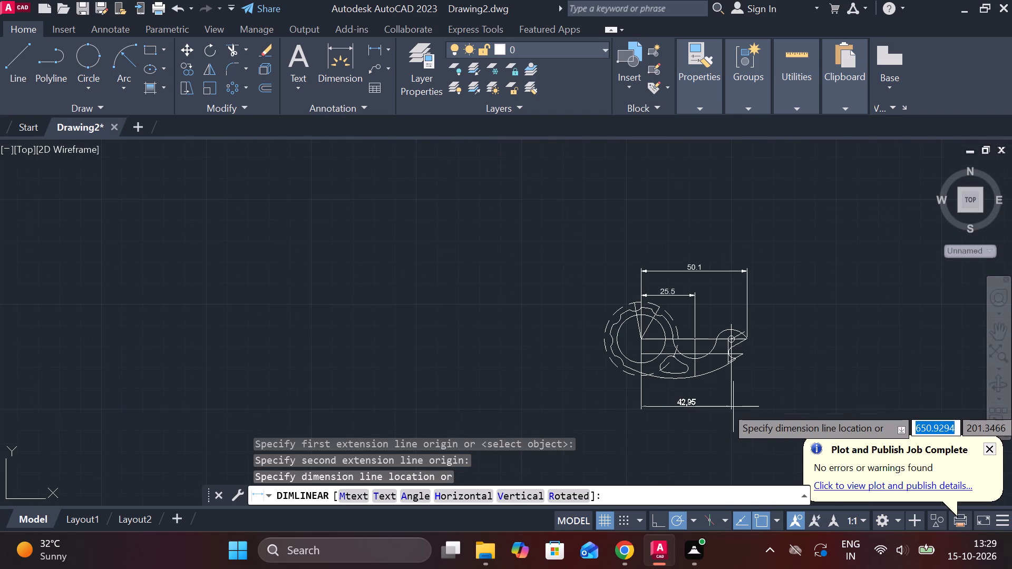
{"action": "scroll", "coordinate": [746, 386], "scroll_direction": "up", "scroll_amount": 3}
{"action": "scroll", "coordinate": [748, 386], "scroll_direction": "down", "scroll_amount": 3}
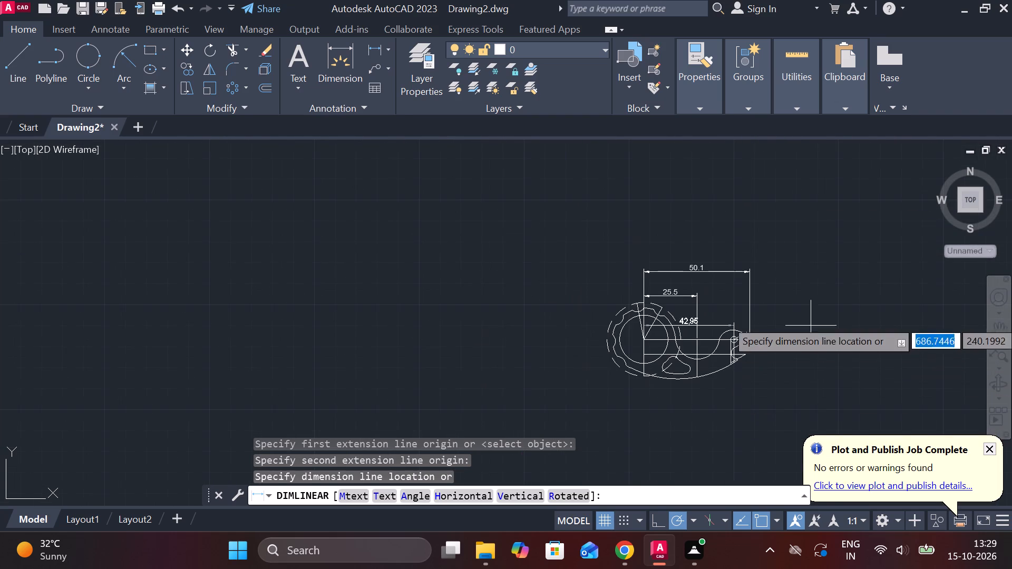
{"action": "scroll", "coordinate": [818, 249], "scroll_direction": "up", "scroll_amount": 2}
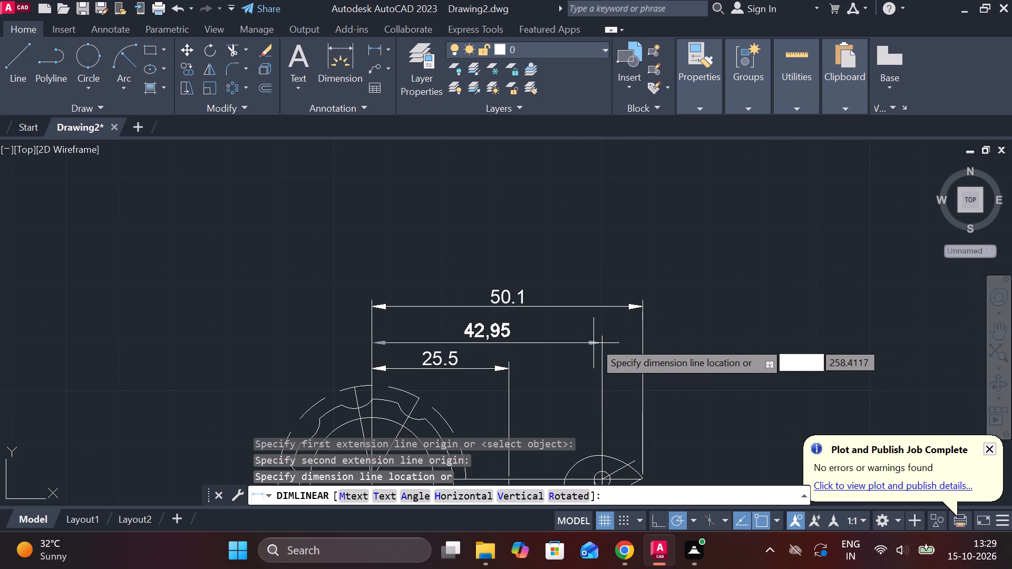
{"action": "left_click", "coordinate": [600, 338]}
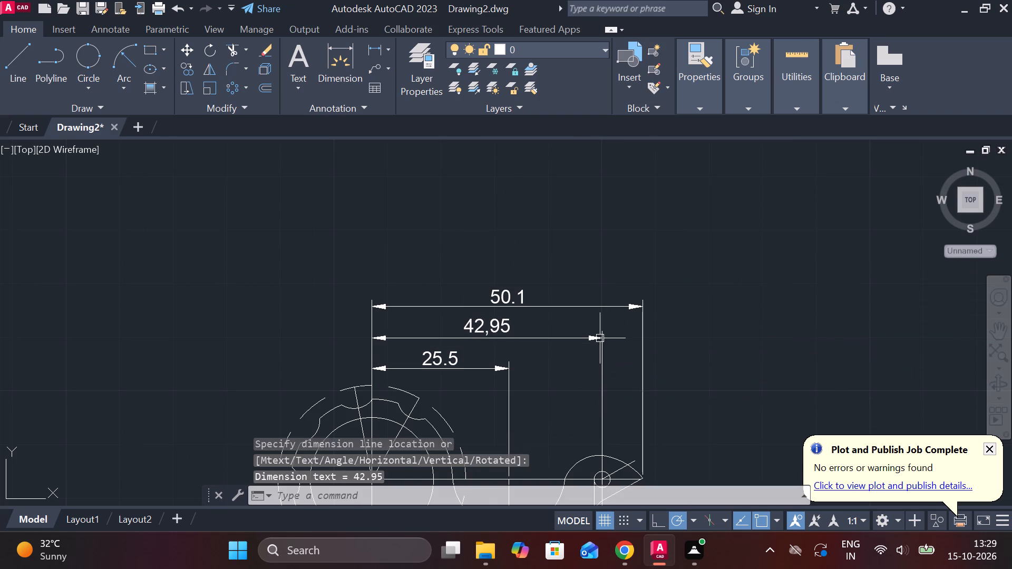
Override the text of the middle horizontal dimension, ending at the small hook circle's centre, with 42.95.
{"action": "double_click", "coordinate": [485, 322]}
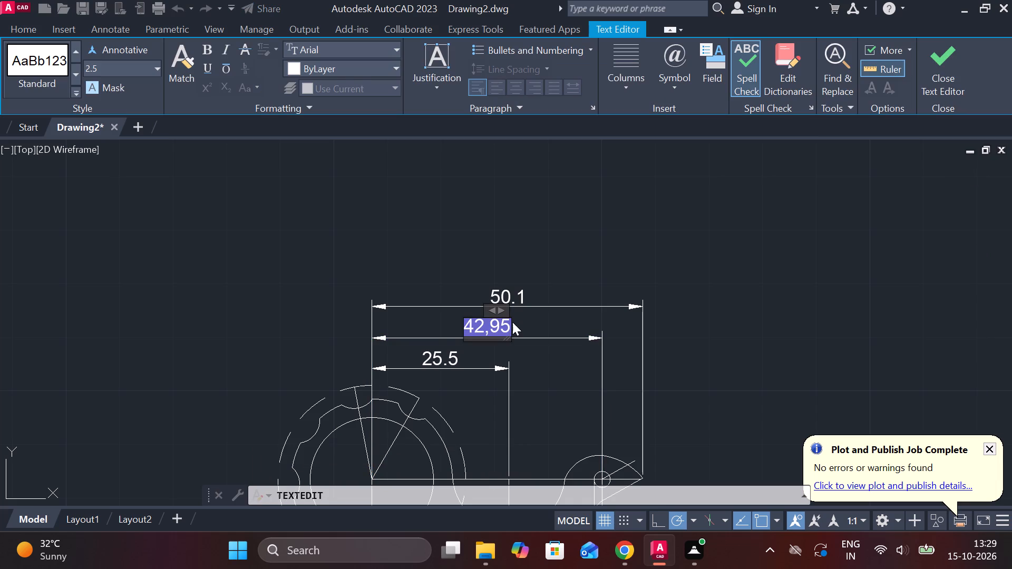
{"action": "key", "text": "Right"}
{"action": "key", "text": "Right"}
{"action": "key", "text": "Right"}
{"action": "key", "text": "Right"}
{"action": "key", "text": "Right"}
{"action": "key", "text": "Right"}
{"action": "key", "text": "Right"}
{"action": "key", "text": "BackSpace"}
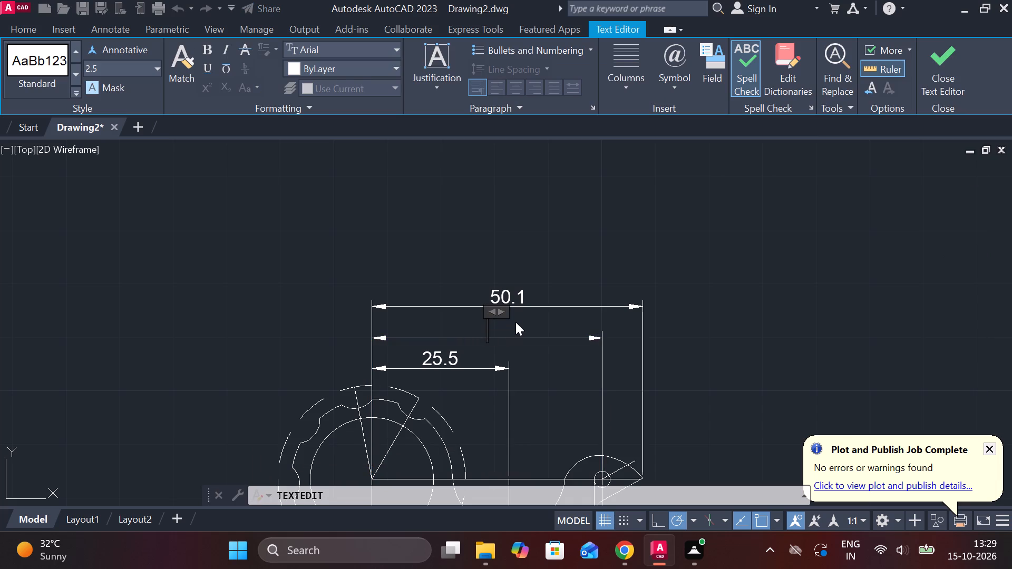
{"action": "type", "text": "42"}
{"action": "key", "text": "period"}
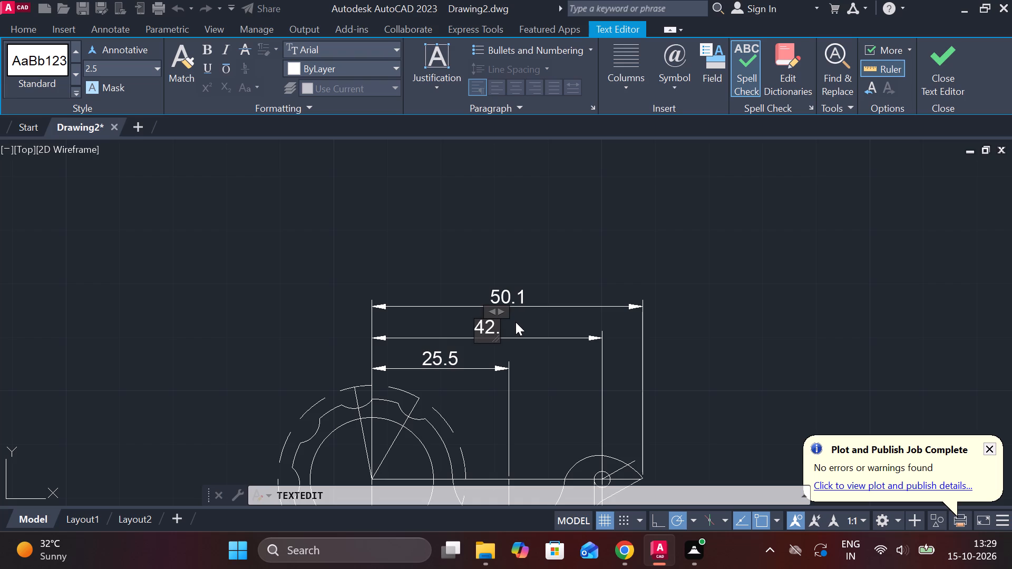
{"action": "type", "text": "95"}
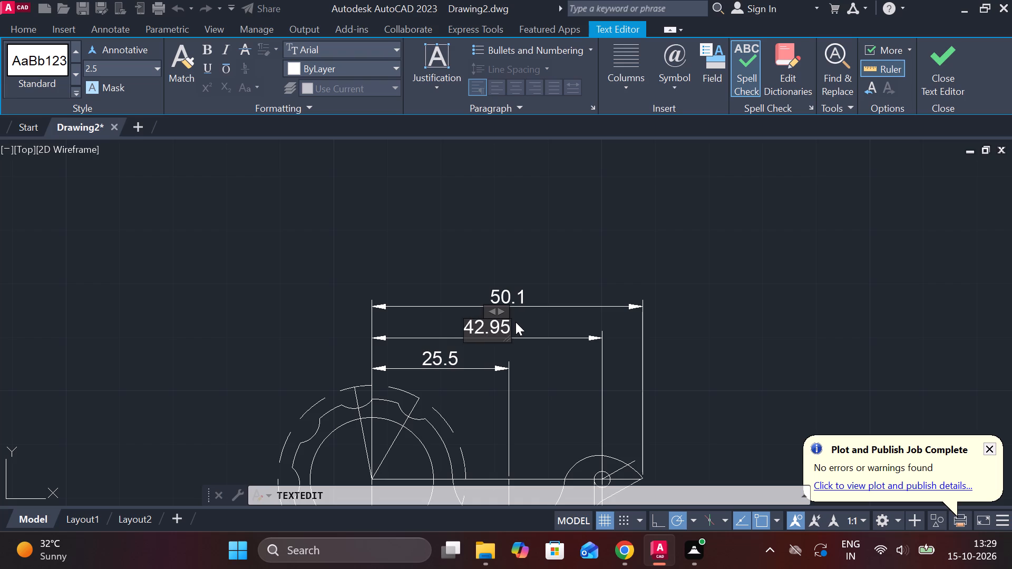
{"action": "scroll", "coordinate": [515, 322], "scroll_direction": "down", "scroll_amount": 2}
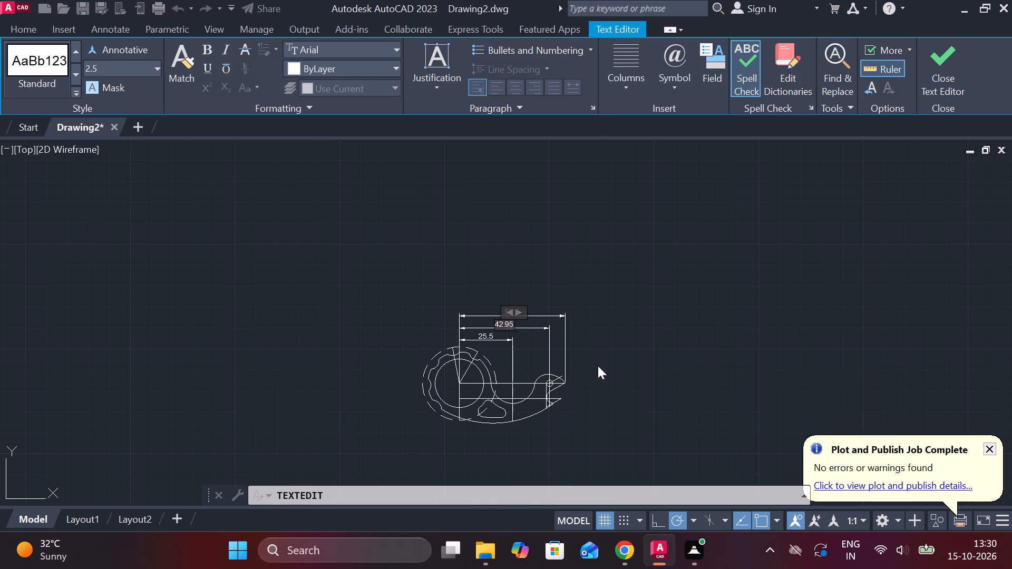
{"action": "left_click", "coordinate": [949, 73]}
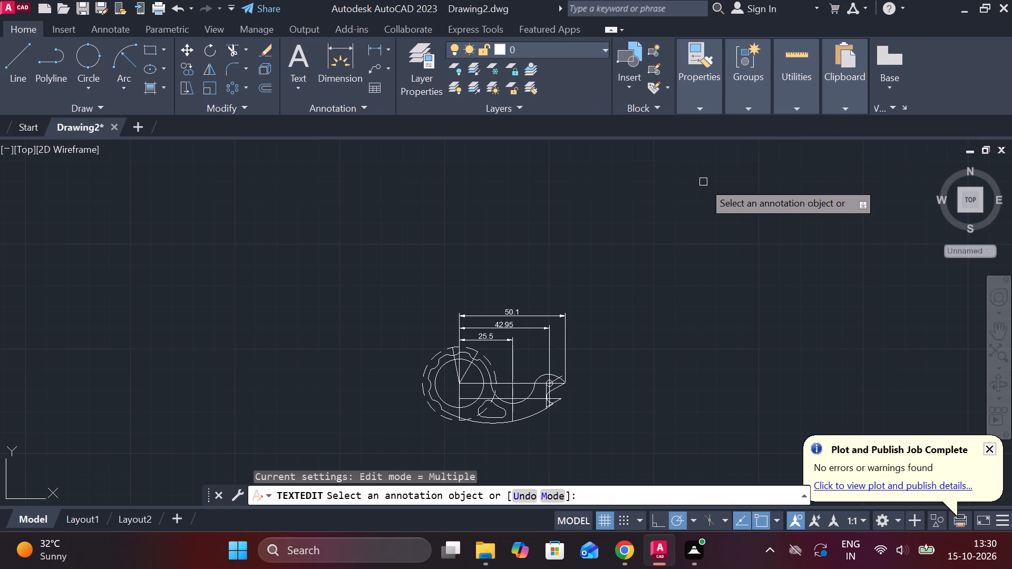
Add an aligned dimension between the slanted line from the small circle's centre and the hook's parallel lower edge, placed beyond the tip.
{"action": "scroll", "coordinate": [533, 382], "scroll_direction": "up", "scroll_amount": 2}
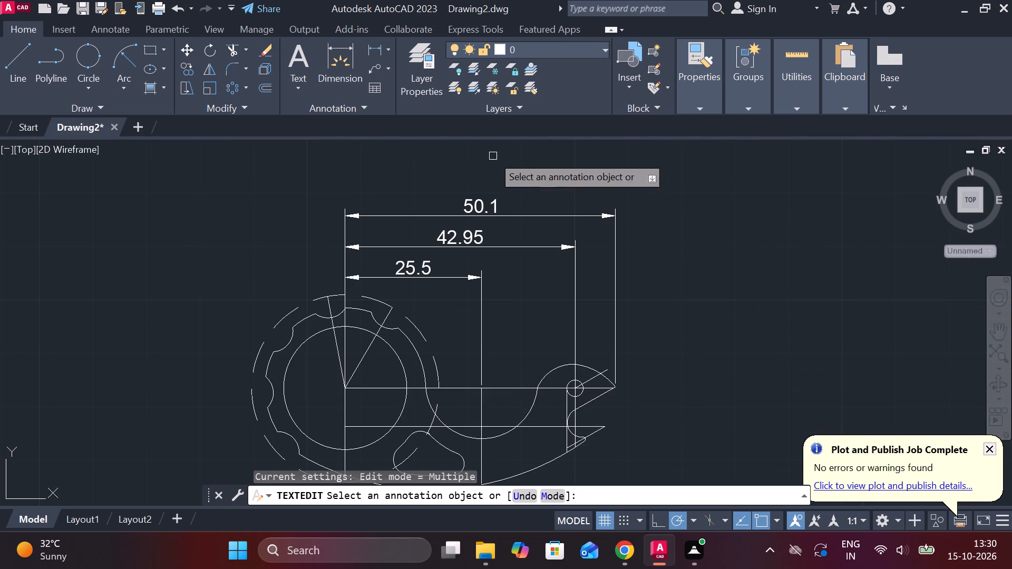
{"action": "left_click", "coordinate": [391, 46]}
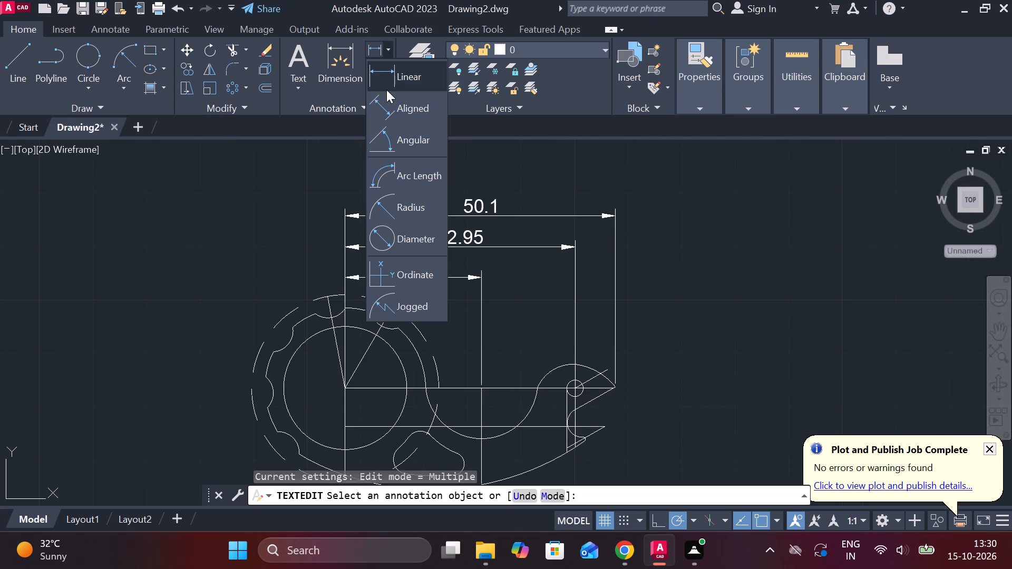
{"action": "left_click", "coordinate": [401, 108]}
{"action": "left_click", "coordinate": [596, 381]}
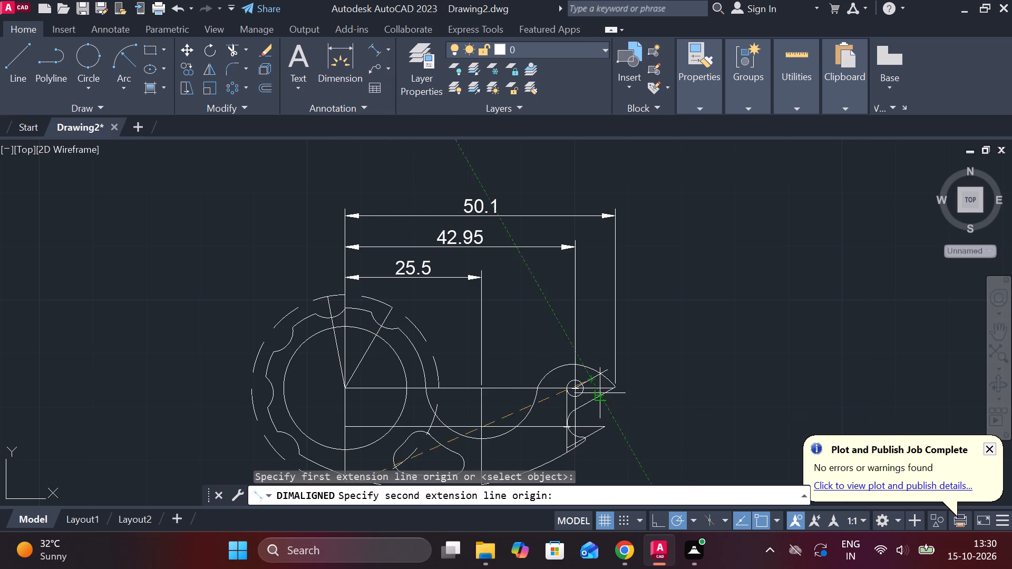
{"action": "left_click", "coordinate": [600, 393]}
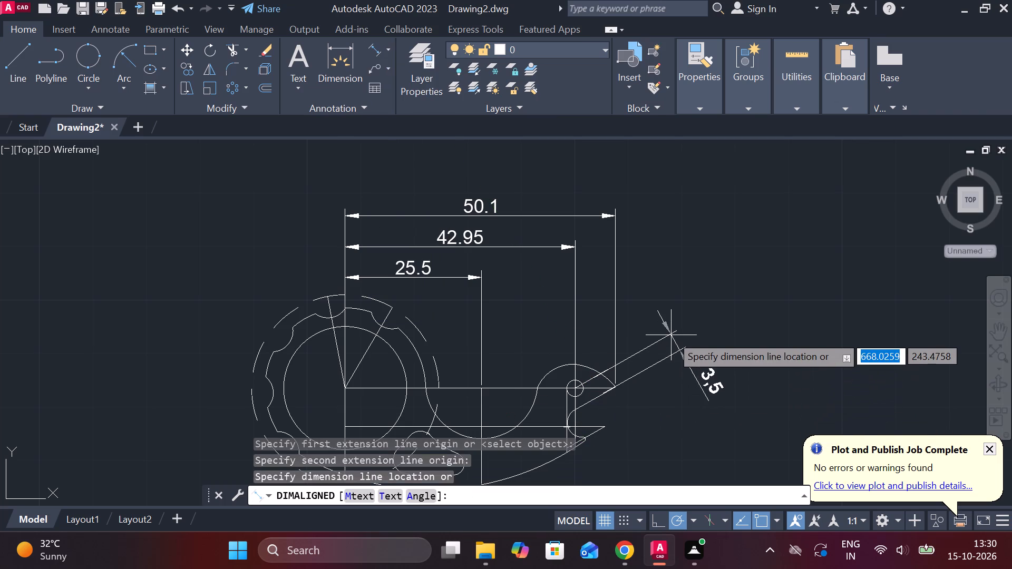
{"action": "left_click", "coordinate": [634, 362]}
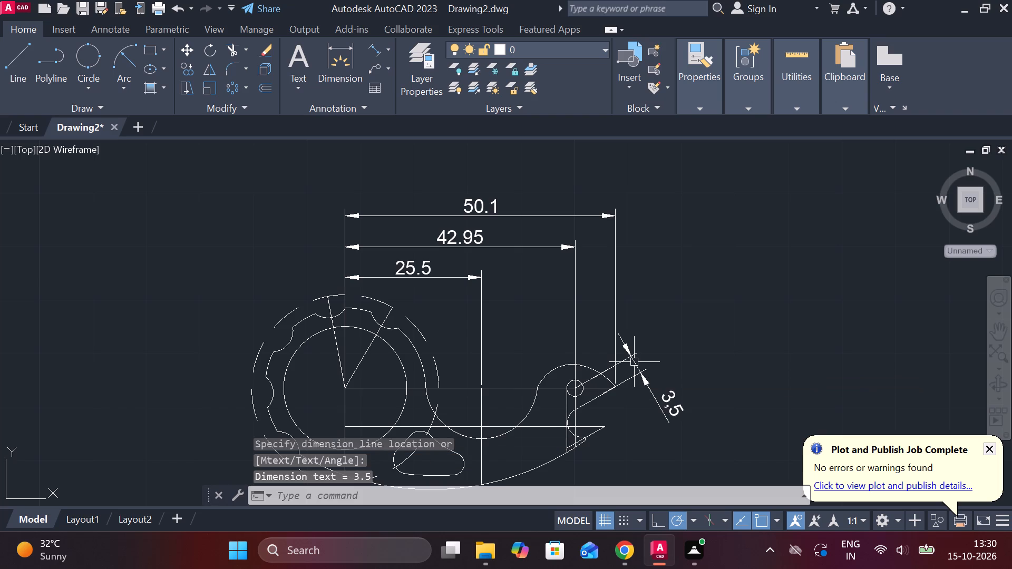
Override the text of the aligned dimension beyond the hook's tip with 3.5.
{"action": "double_click", "coordinate": [672, 407]}
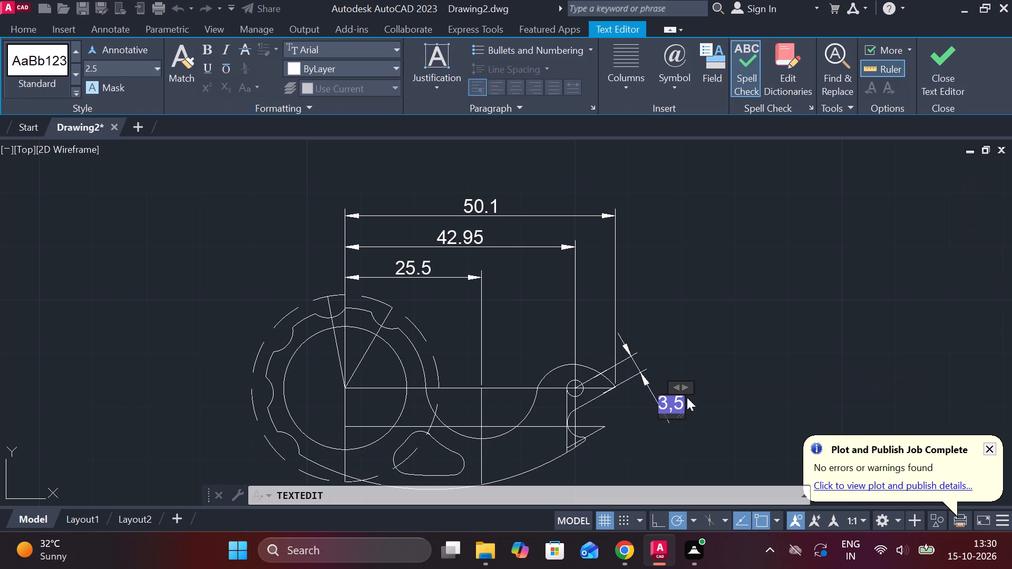
{"action": "key", "text": "Right"}
{"action": "key", "text": "Right"}
{"action": "key", "text": "Right"}
{"action": "key", "text": "Right"}
{"action": "key", "text": "BackSpace"}
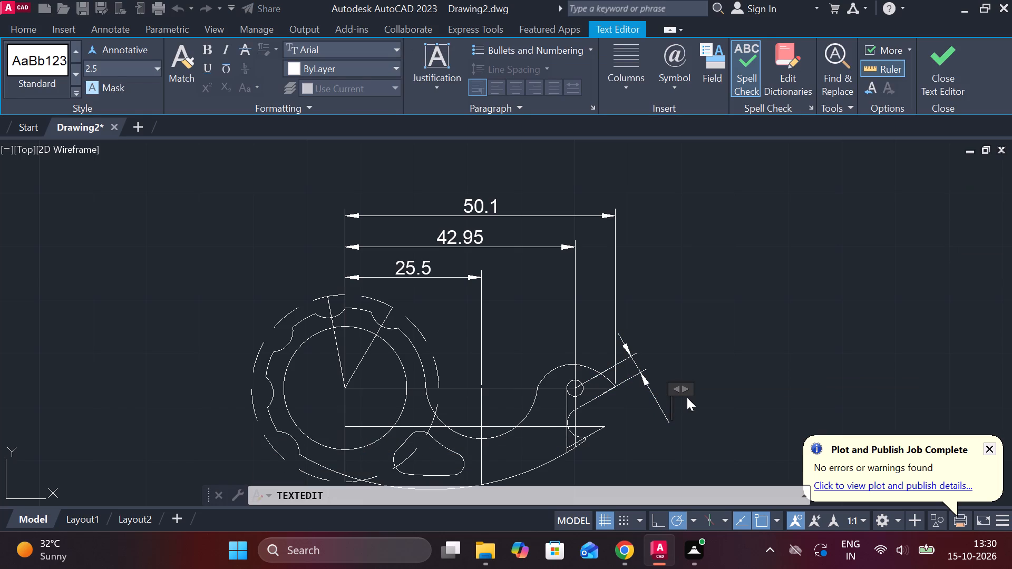
{"action": "key", "text": "3"}
{"action": "key", "text": "period"}
{"action": "key", "text": "5"}
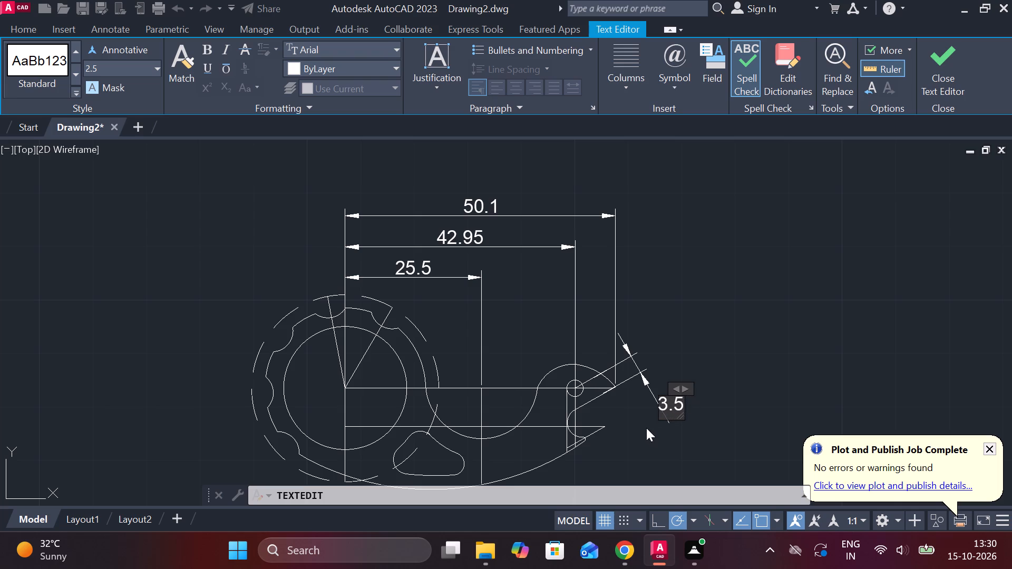
{"action": "left_click", "coordinate": [592, 431]}
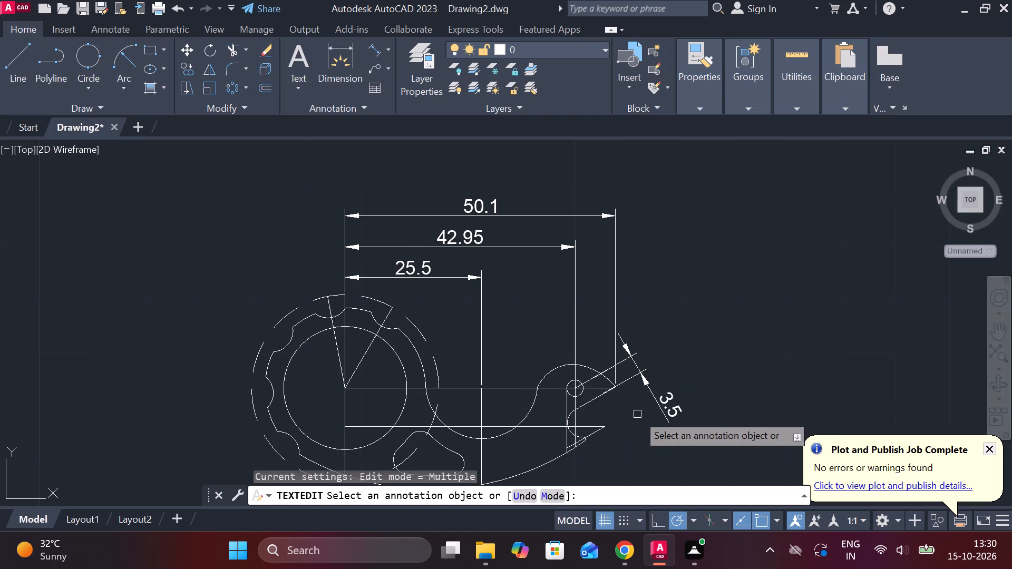
{"action": "left_click", "coordinate": [534, 427]}
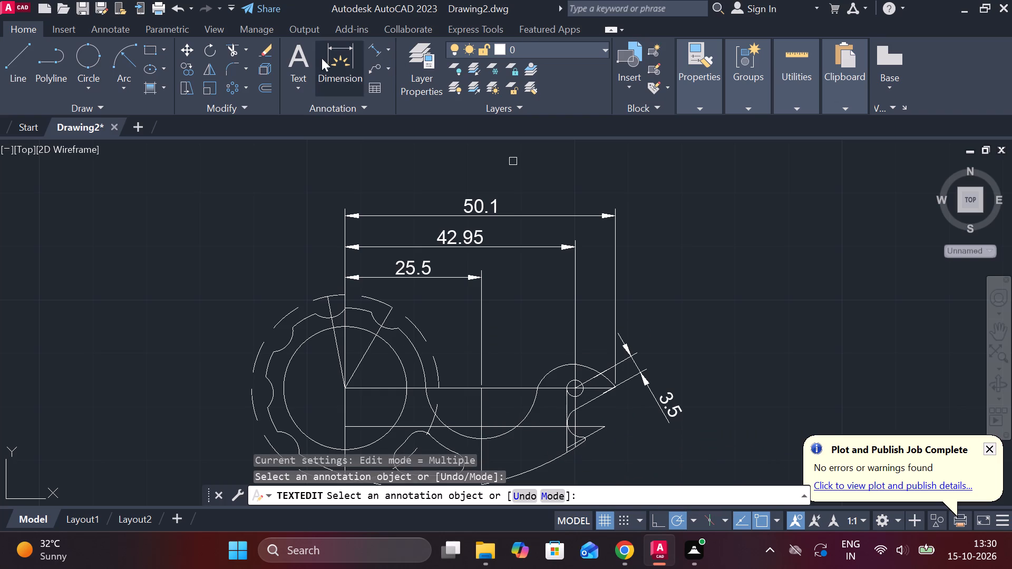
Trim the horizontal construction line below the centreline, from the large circle's vertical centreline to the vertical line at the hook.
{"action": "left_click", "coordinate": [229, 49]}
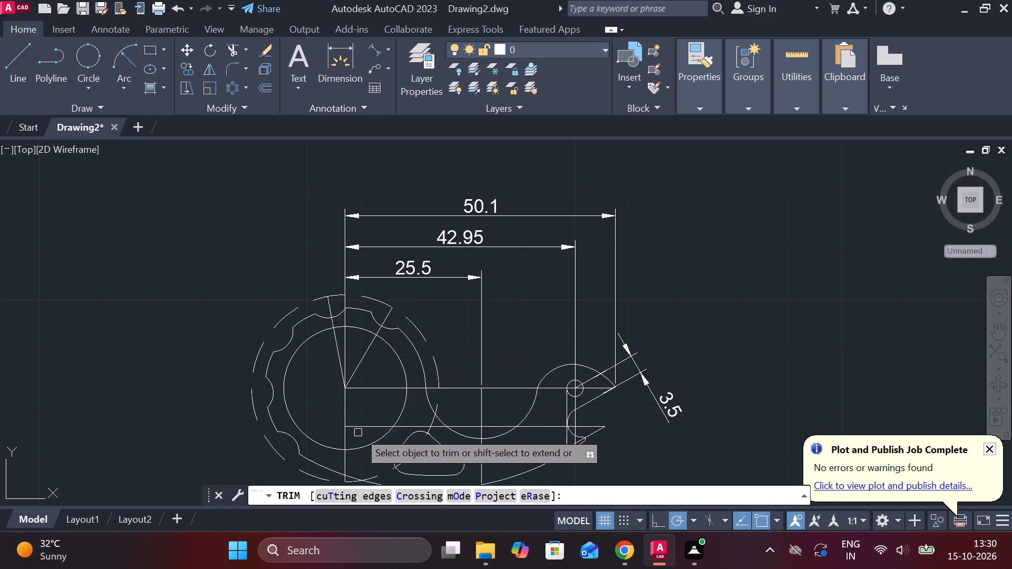
{"action": "left_click", "coordinate": [362, 424]}
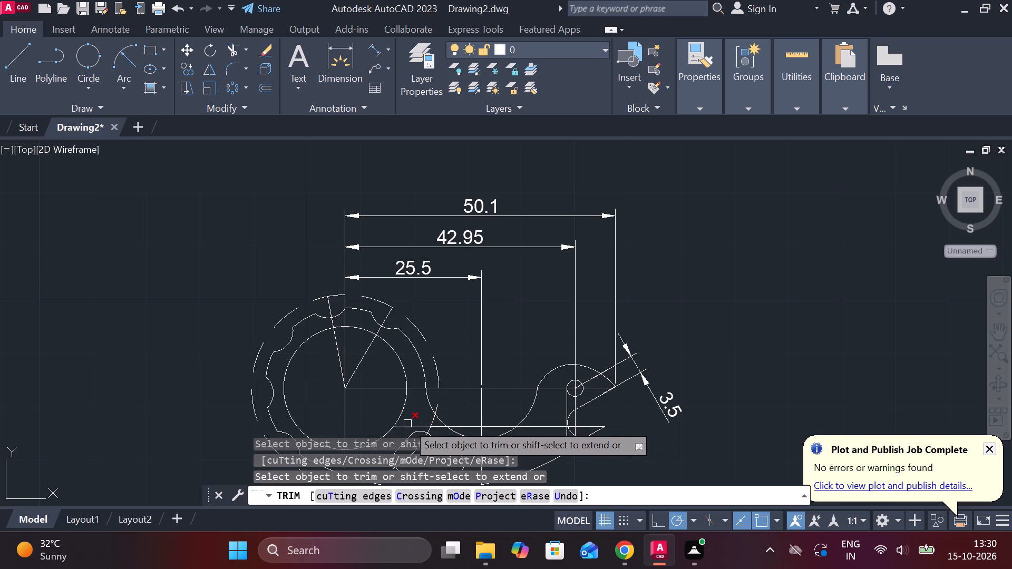
{"action": "left_click", "coordinate": [407, 424]}
{"action": "left_click", "coordinate": [437, 432]}
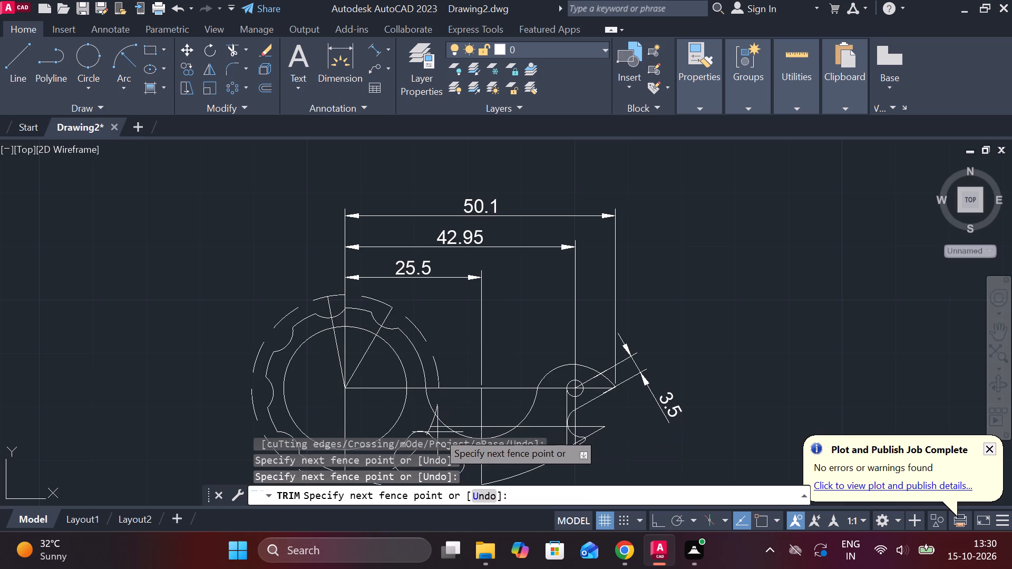
{"action": "left_click", "coordinate": [438, 424]}
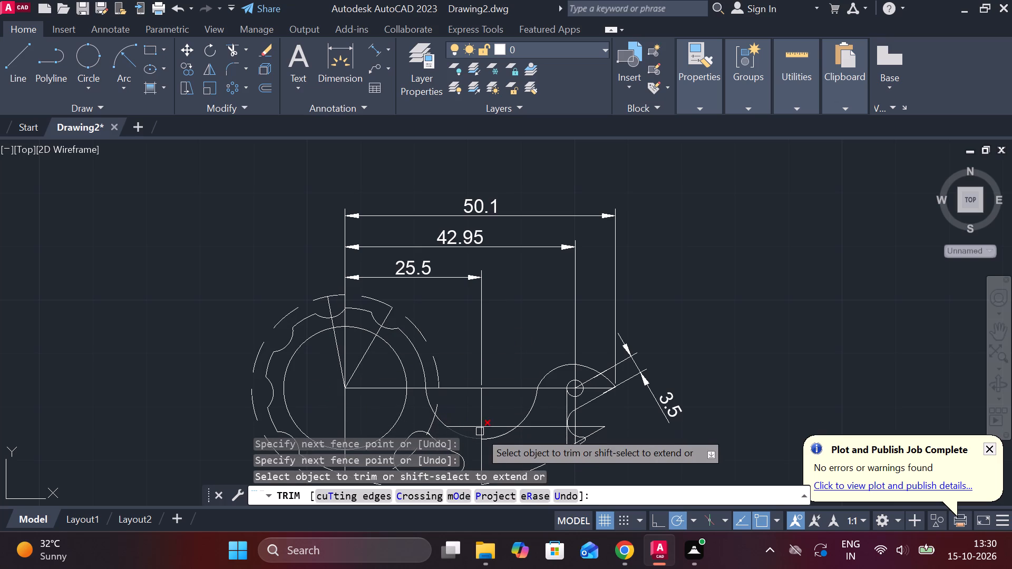
{"action": "left_click", "coordinate": [472, 426]}
{"action": "left_click", "coordinate": [493, 426]}
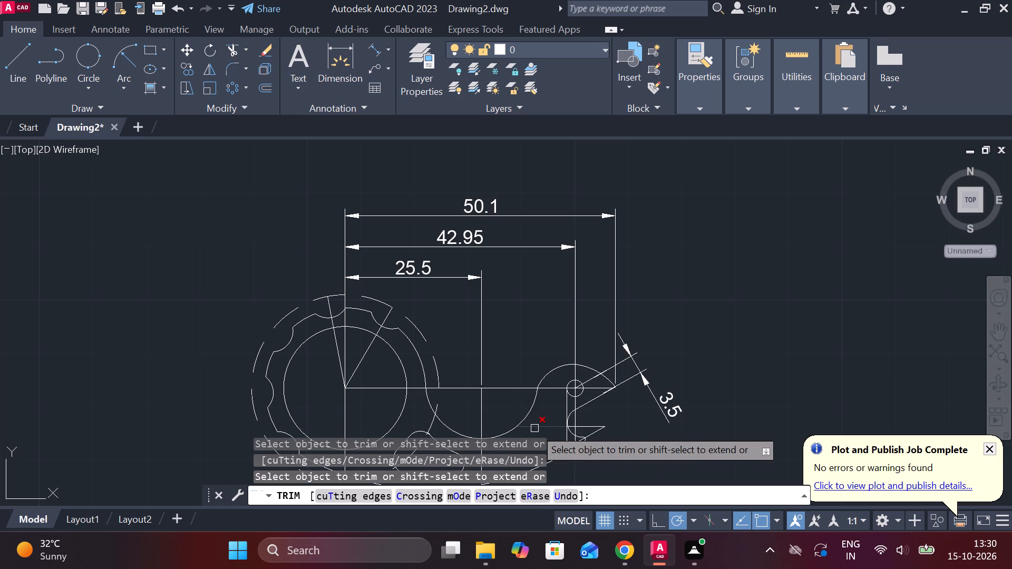
{"action": "left_click", "coordinate": [534, 428]}
Add a radius dimension to the hook's outer arc near the tip, with its text placed outside, above the aligned 3.5 dimension.
{"action": "scroll", "coordinate": [660, 425], "scroll_direction": "down", "scroll_amount": 1}
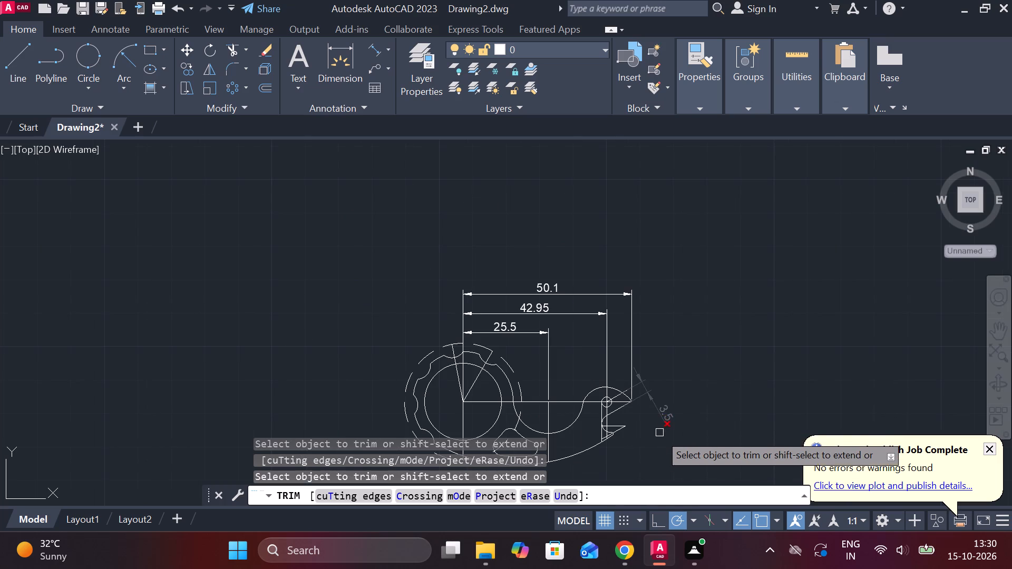
{"action": "scroll", "coordinate": [659, 442], "scroll_direction": "up", "scroll_amount": 3}
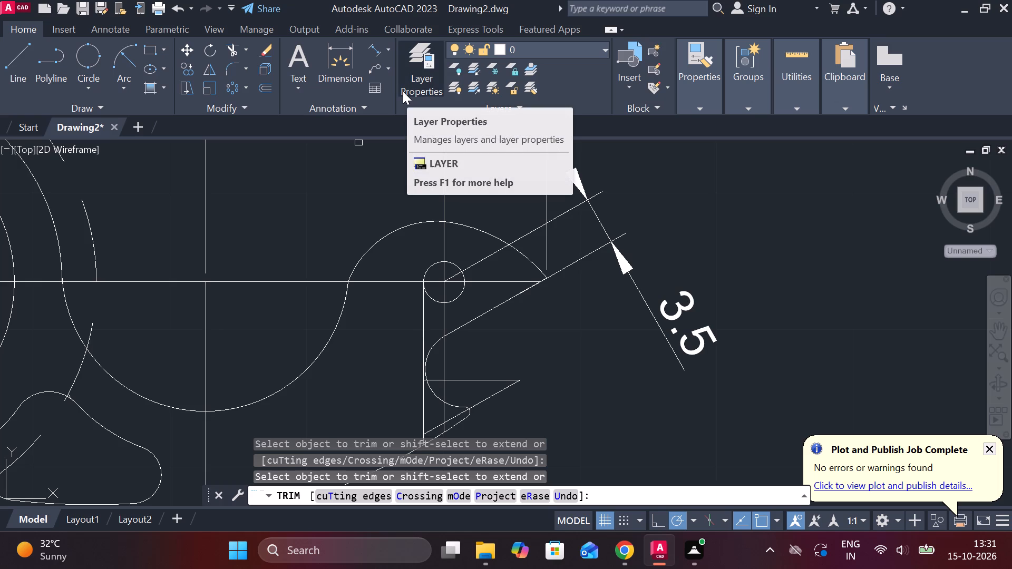
{"action": "left_click", "coordinate": [384, 50]}
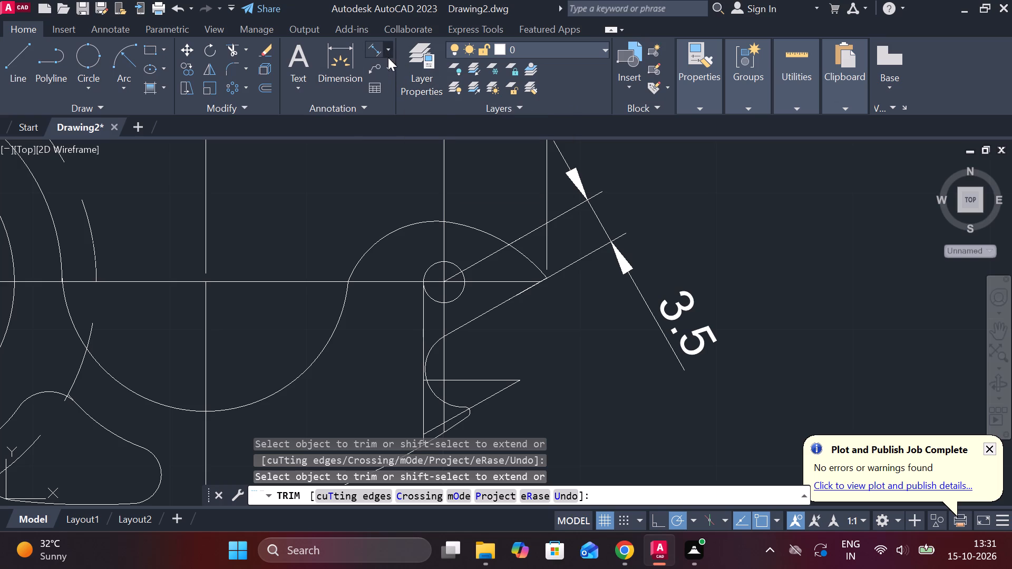
{"action": "left_click", "coordinate": [417, 204]}
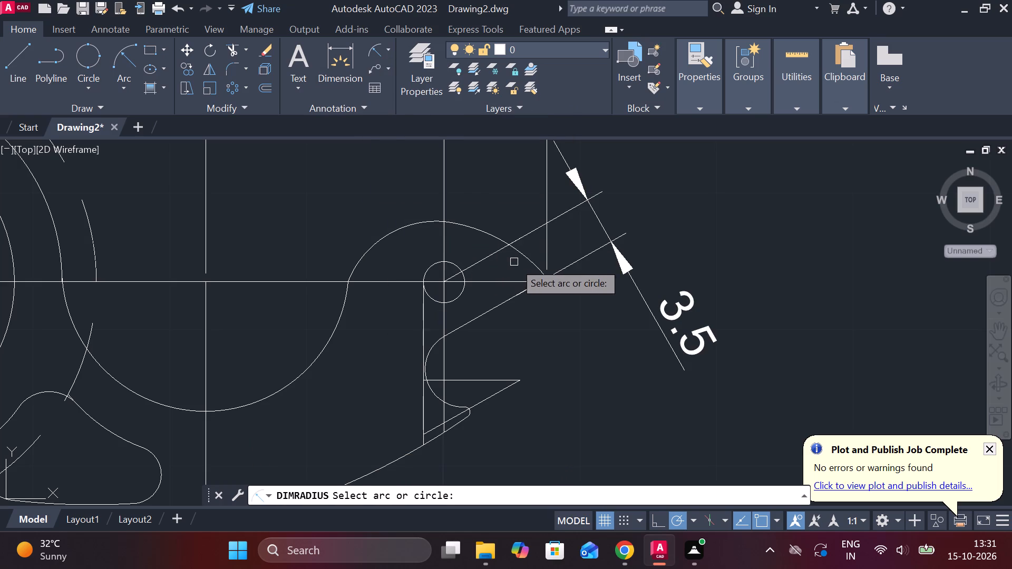
{"action": "left_click", "coordinate": [522, 254]}
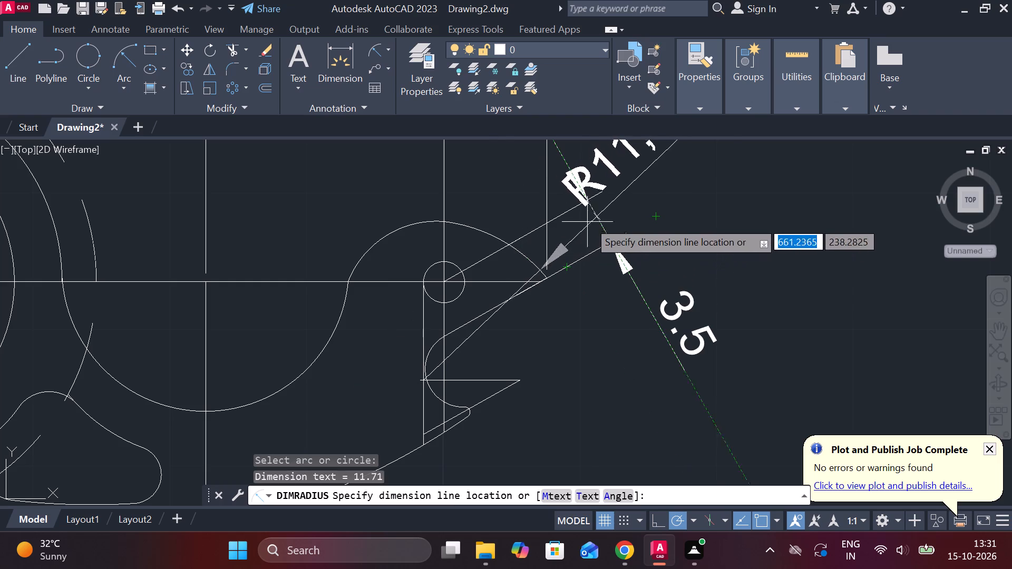
{"action": "scroll", "coordinate": [595, 217], "scroll_direction": "up", "scroll_amount": 1}
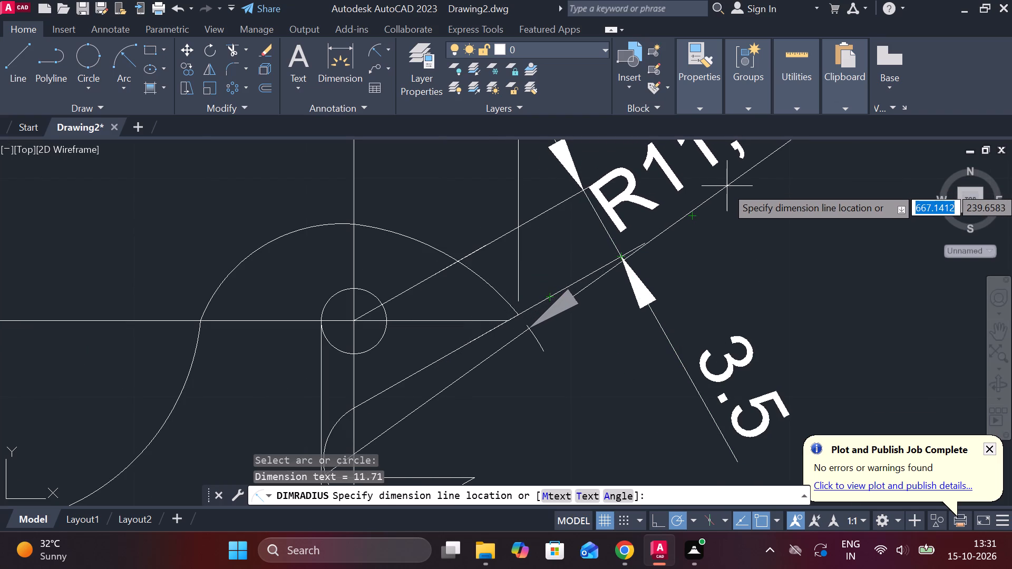
{"action": "scroll", "coordinate": [727, 187], "scroll_direction": "down", "scroll_amount": 2}
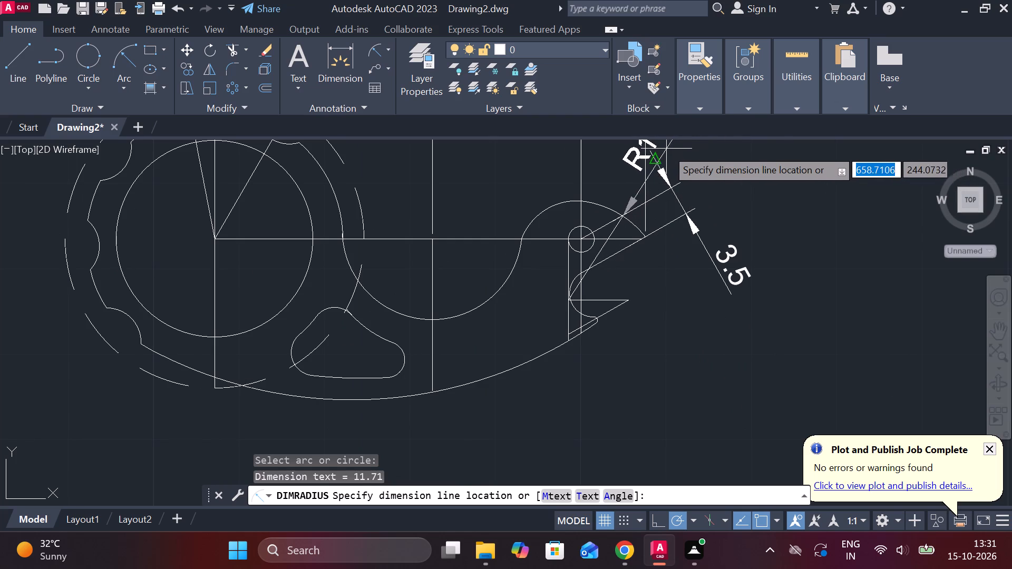
{"action": "scroll", "coordinate": [666, 149], "scroll_direction": "down", "scroll_amount": 3}
{"action": "scroll", "coordinate": [617, 350], "scroll_direction": "down", "scroll_amount": 2}
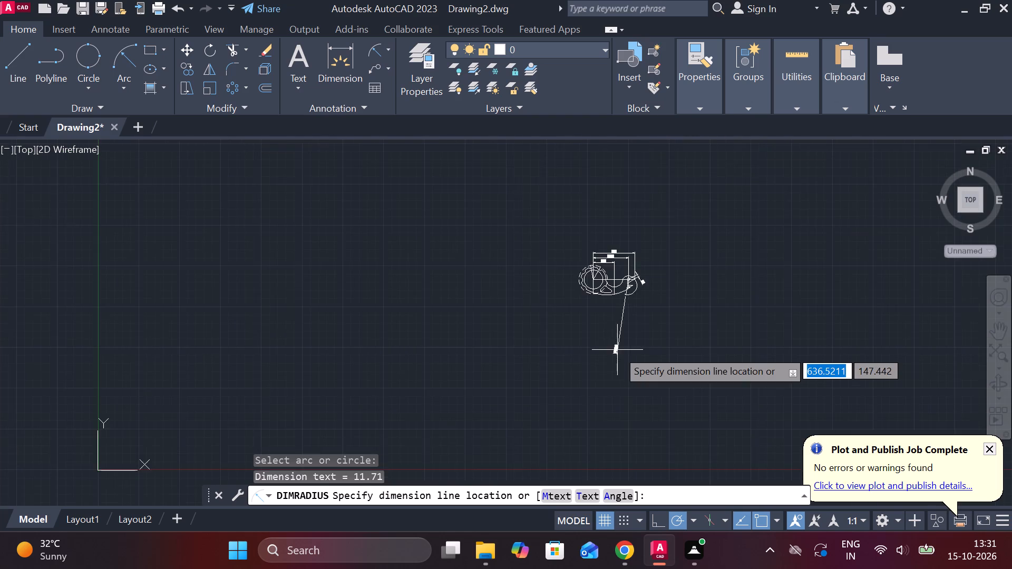
{"action": "scroll", "coordinate": [617, 350], "scroll_direction": "down", "scroll_amount": 1}
{"action": "scroll", "coordinate": [668, 263], "scroll_direction": "up", "scroll_amount": 2}
{"action": "scroll", "coordinate": [523, 379], "scroll_direction": "up", "scroll_amount": 3}
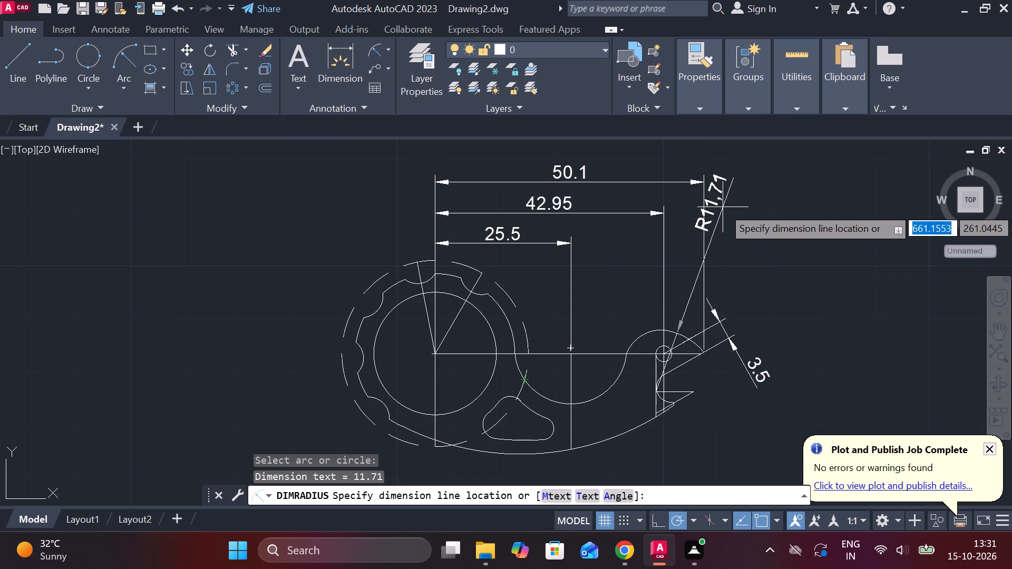
{"action": "left_click", "coordinate": [735, 246]}
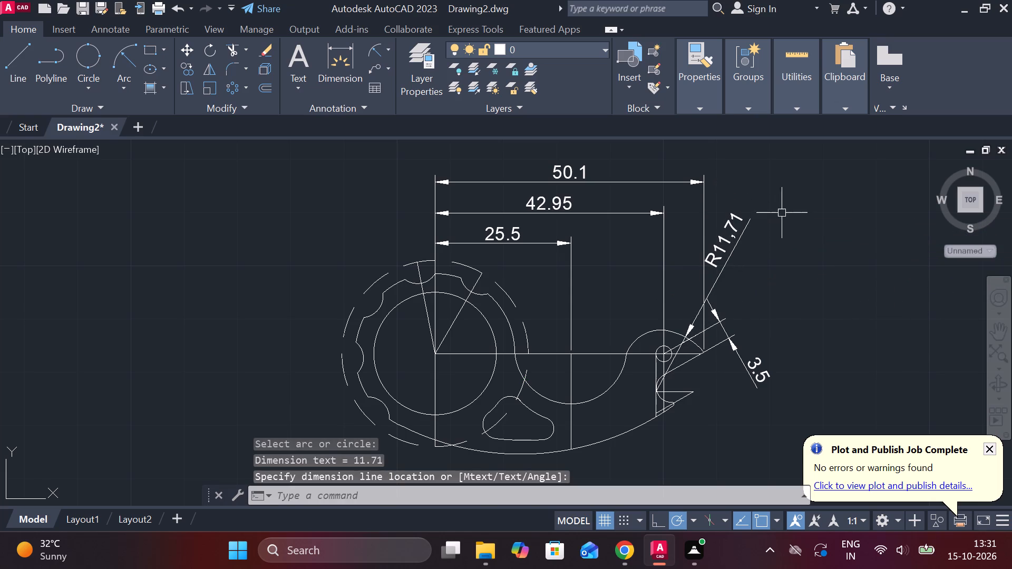
Override the text of the hook arc's radius dimension with 11.71, without the R prefix.
{"action": "left_click", "coordinate": [737, 227]}
{"action": "double_click", "coordinate": [737, 227]}
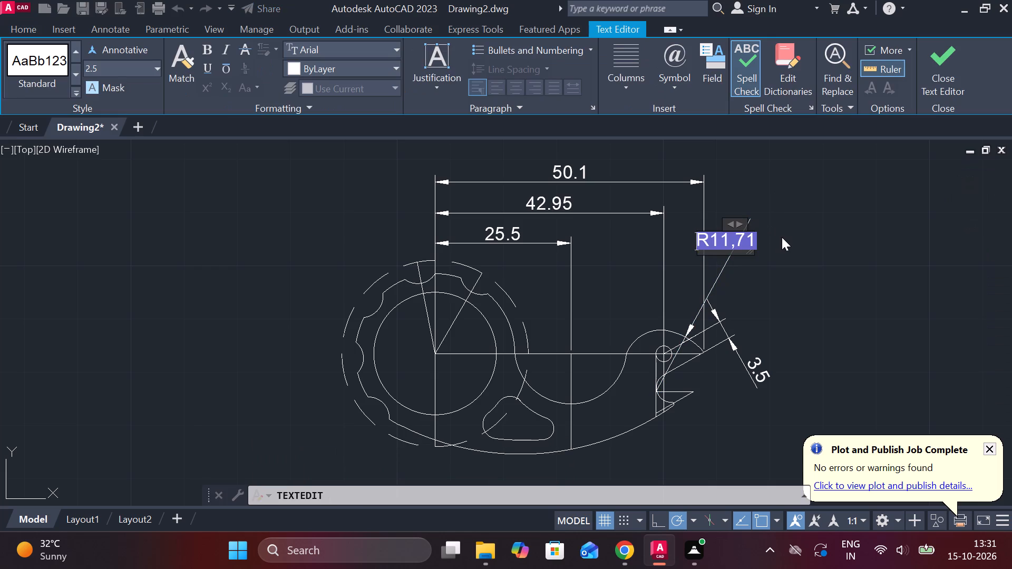
{"action": "key", "text": "Right"}
{"action": "key", "text": "Right"}
{"action": "key", "text": "BackSpace"}
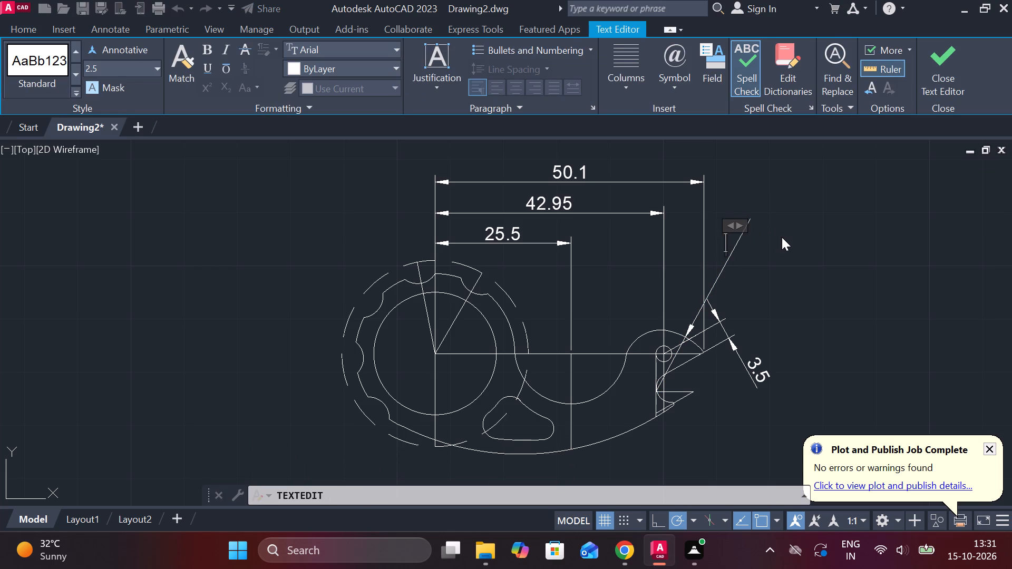
{"action": "type", "text": "11"}
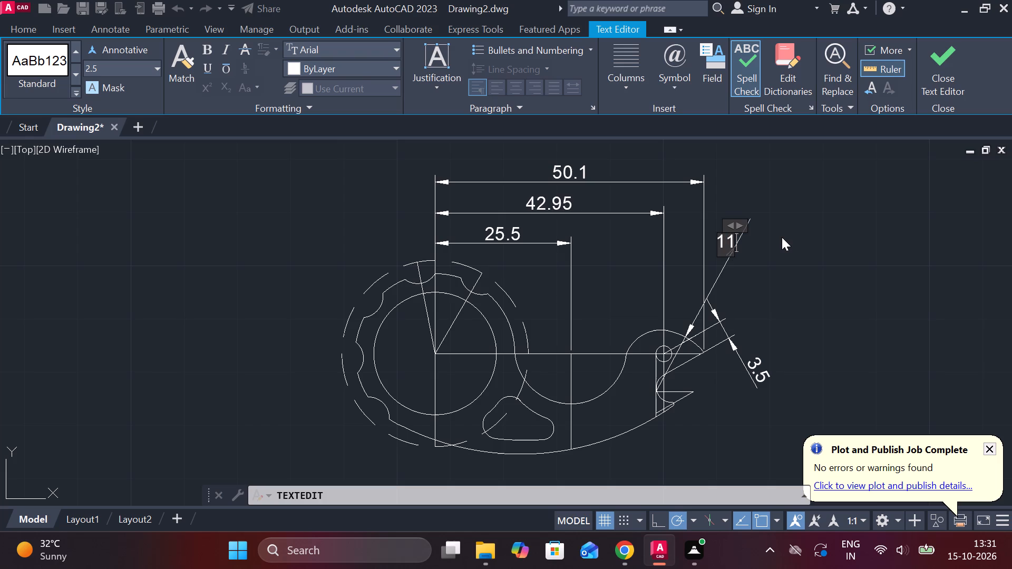
{"action": "key", "text": "period"}
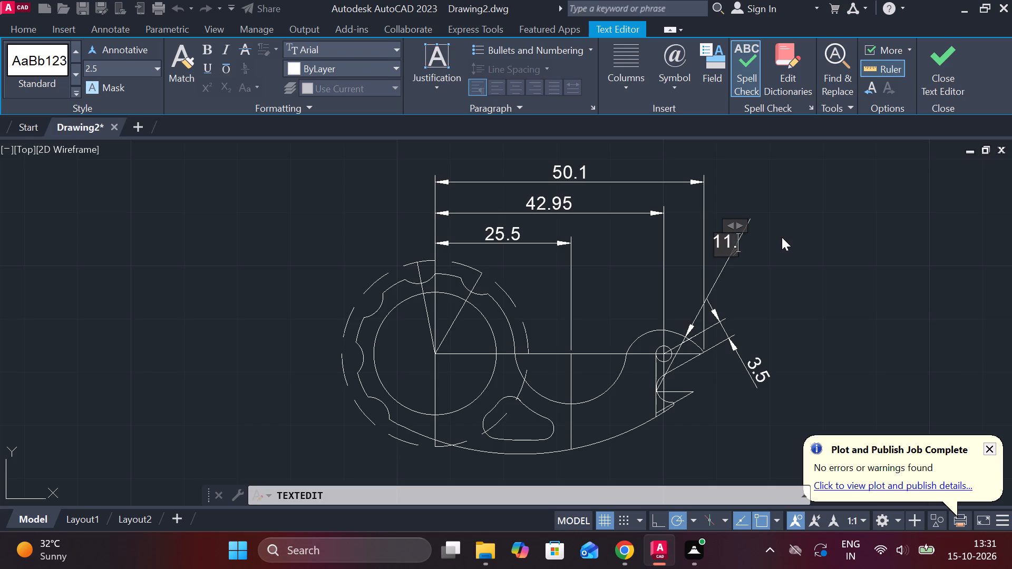
{"action": "type", "text": "71"}
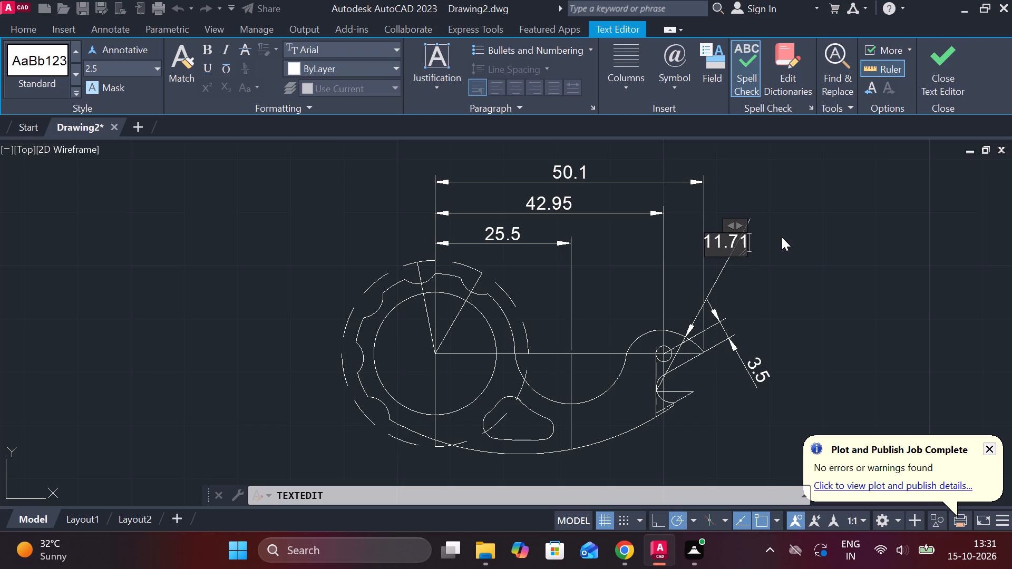
{"action": "key", "text": "Return"}
{"action": "key", "text": "BackSpace"}
{"action": "left_click", "coordinate": [599, 287]}
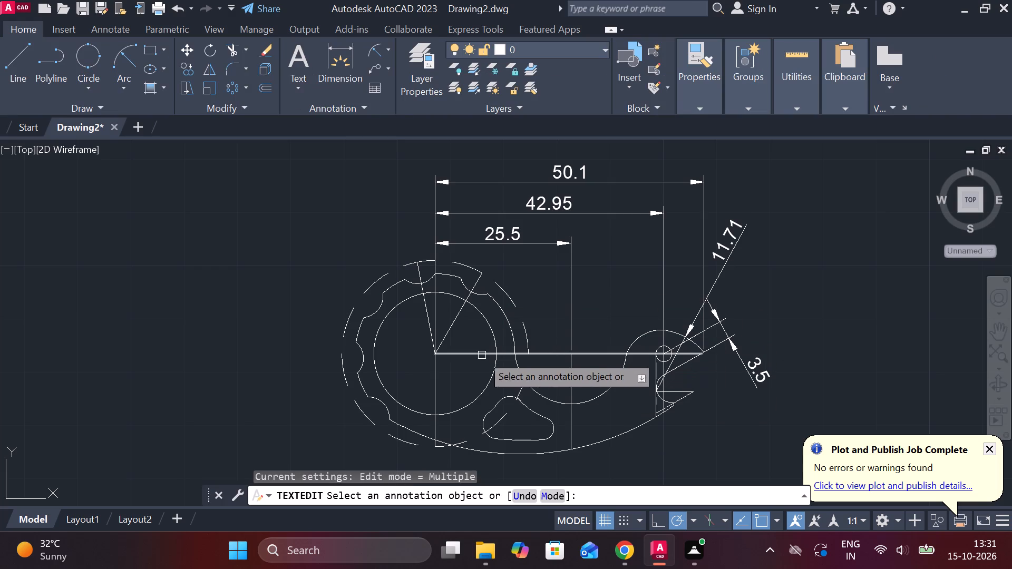
Add a radius dimension to the rounded cutout's concave upper edge, with its text placed between the arc and its centre.
{"action": "left_click", "coordinate": [387, 47]}
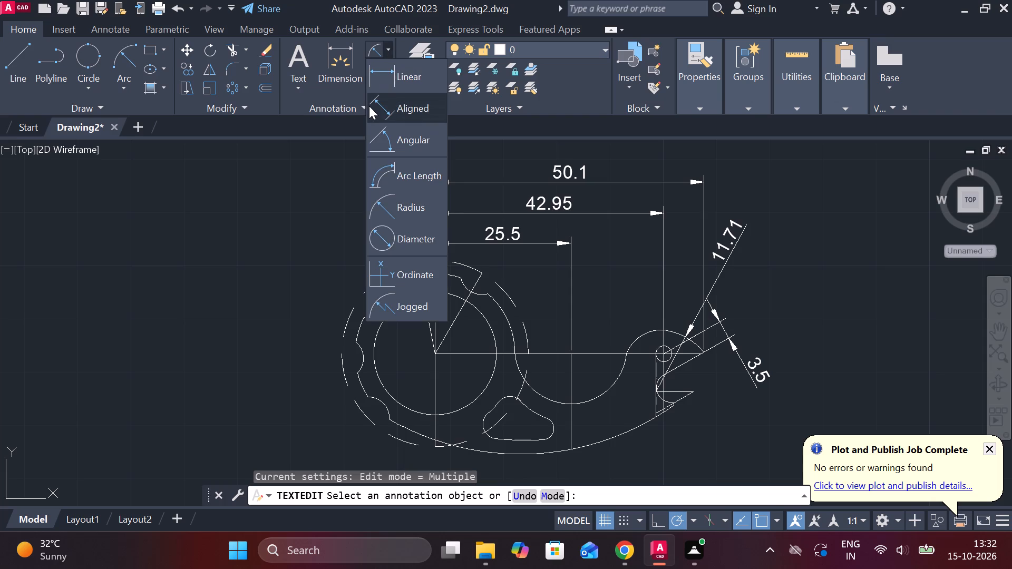
{"action": "left_click", "coordinate": [412, 213]}
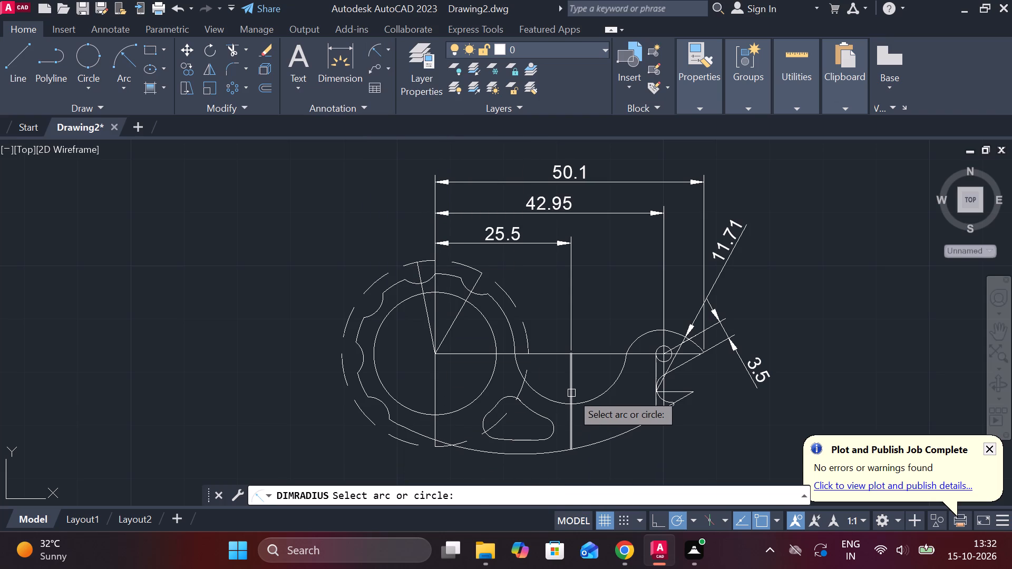
{"action": "left_click", "coordinate": [540, 411]}
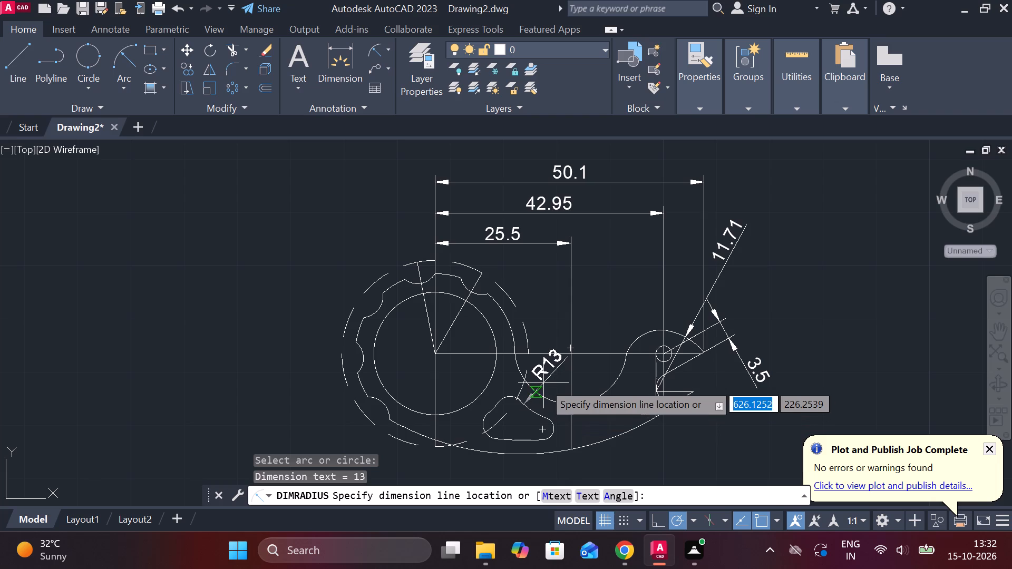
{"action": "left_click", "coordinate": [543, 383]}
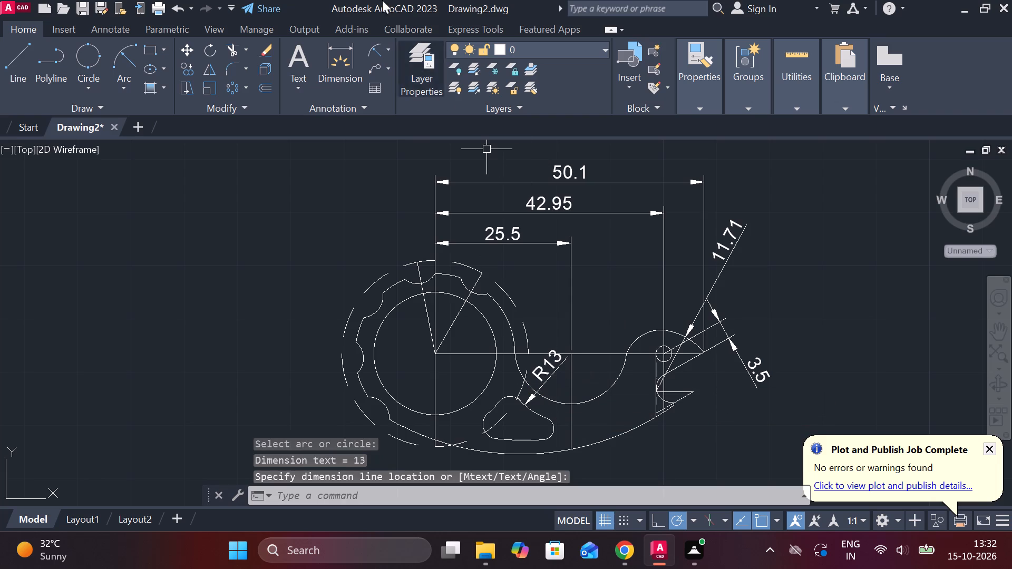
Add a radius dimension to the large concave arc between the wheel and the hook, with its text placed inside near the arc's centre.
{"action": "left_click", "coordinate": [382, 47]}
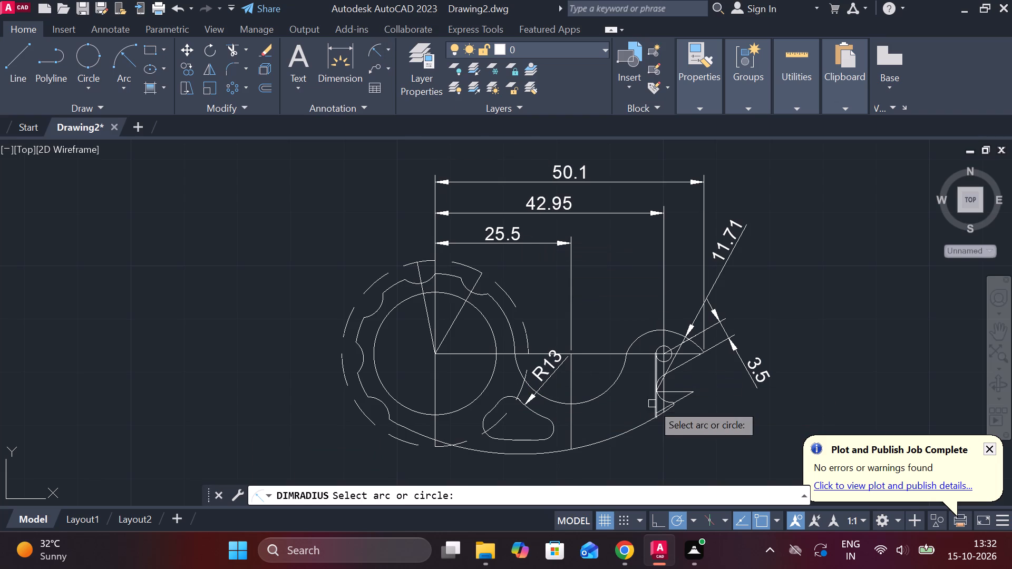
{"action": "left_click", "coordinate": [602, 391]}
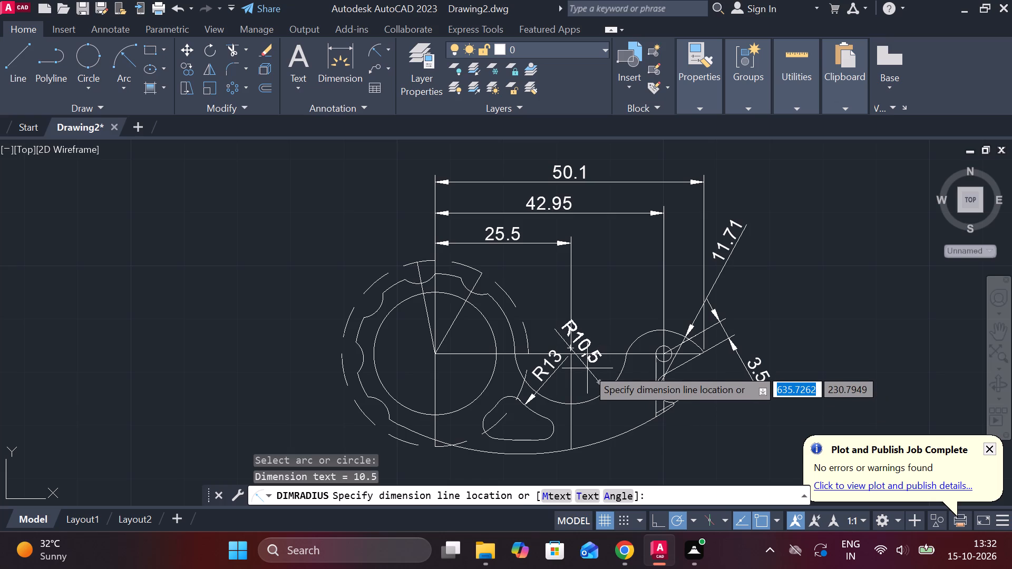
{"action": "left_click", "coordinate": [587, 368]}
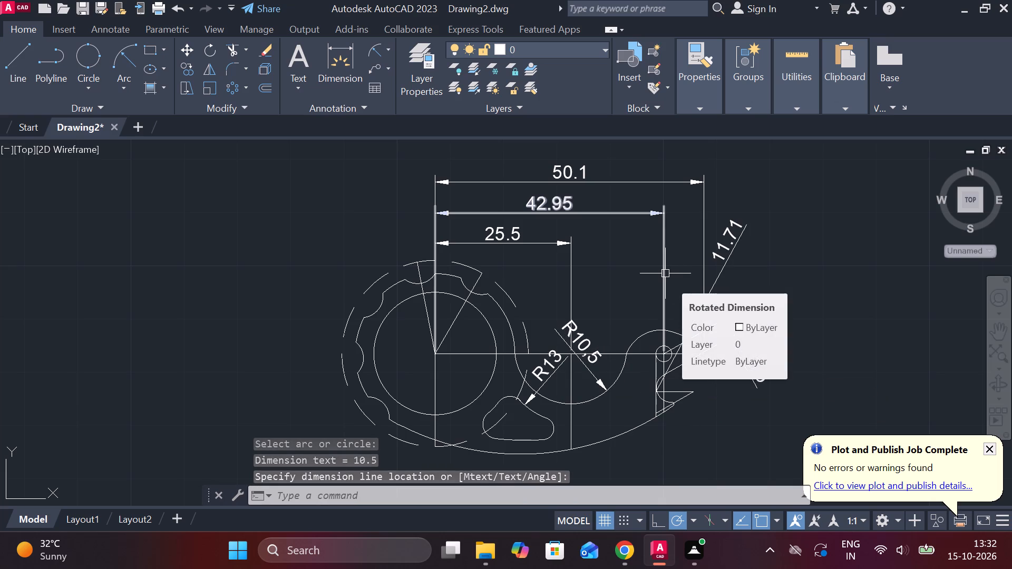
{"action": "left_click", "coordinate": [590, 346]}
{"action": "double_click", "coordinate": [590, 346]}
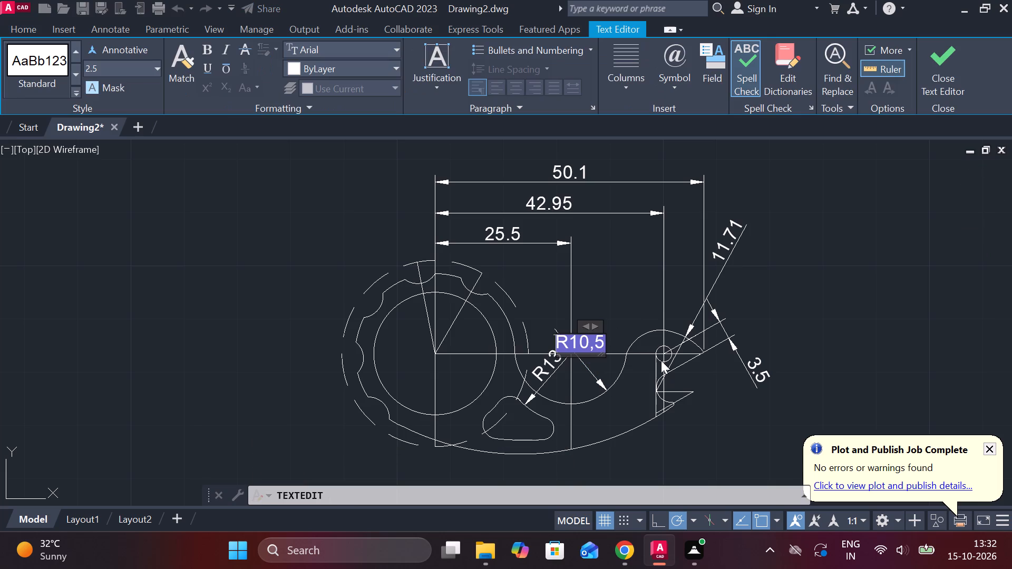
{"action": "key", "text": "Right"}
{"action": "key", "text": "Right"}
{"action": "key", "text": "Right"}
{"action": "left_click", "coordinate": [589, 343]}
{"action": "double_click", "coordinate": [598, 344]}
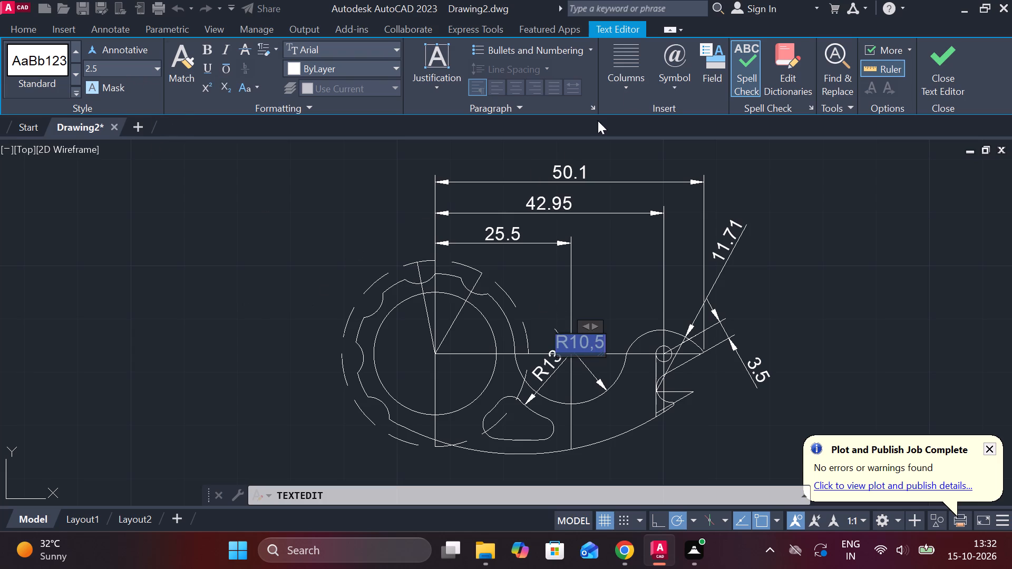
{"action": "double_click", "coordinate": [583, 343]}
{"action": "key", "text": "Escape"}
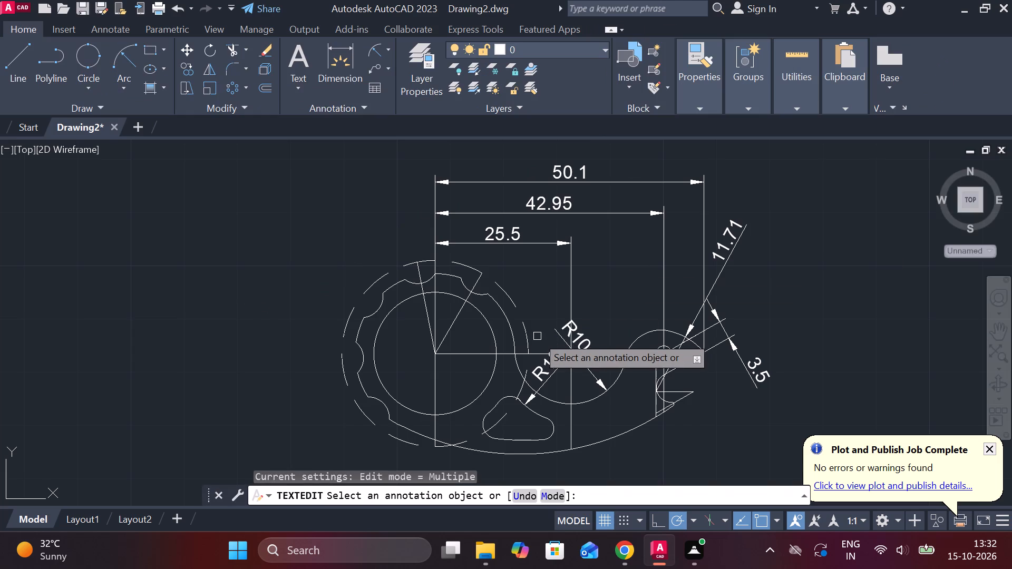
Add a radius dimension to the rounded cutout's corner nearest the hook, with its text placed outside, below the part's lower arc.
{"action": "left_click", "coordinate": [372, 54]}
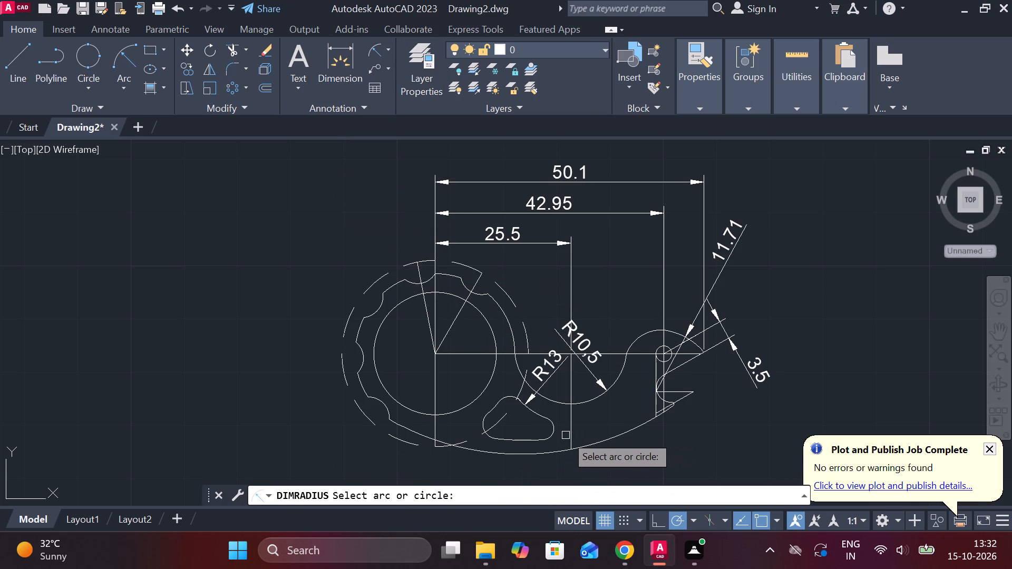
{"action": "left_click", "coordinate": [555, 435]}
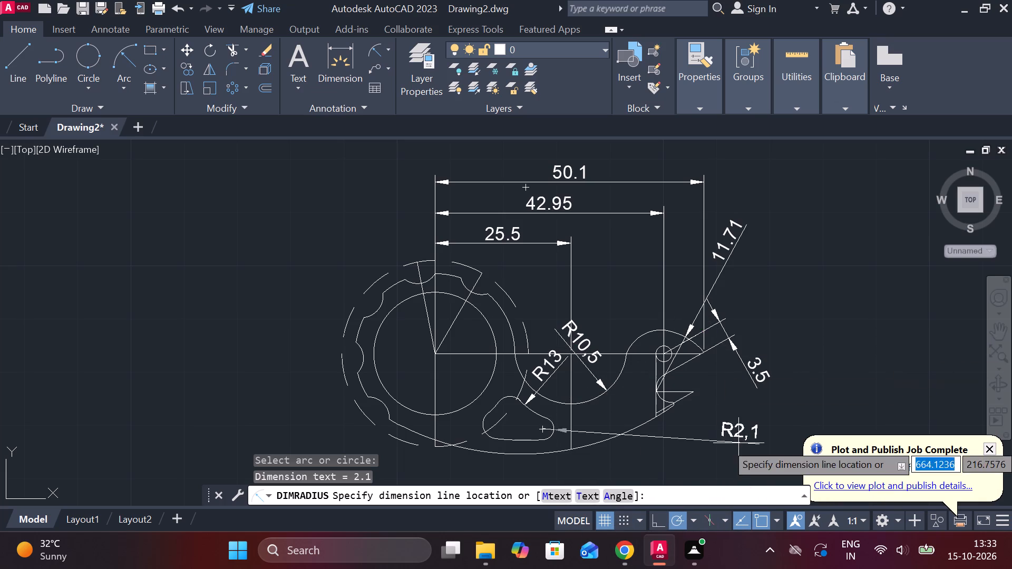
{"action": "left_click", "coordinate": [632, 462]}
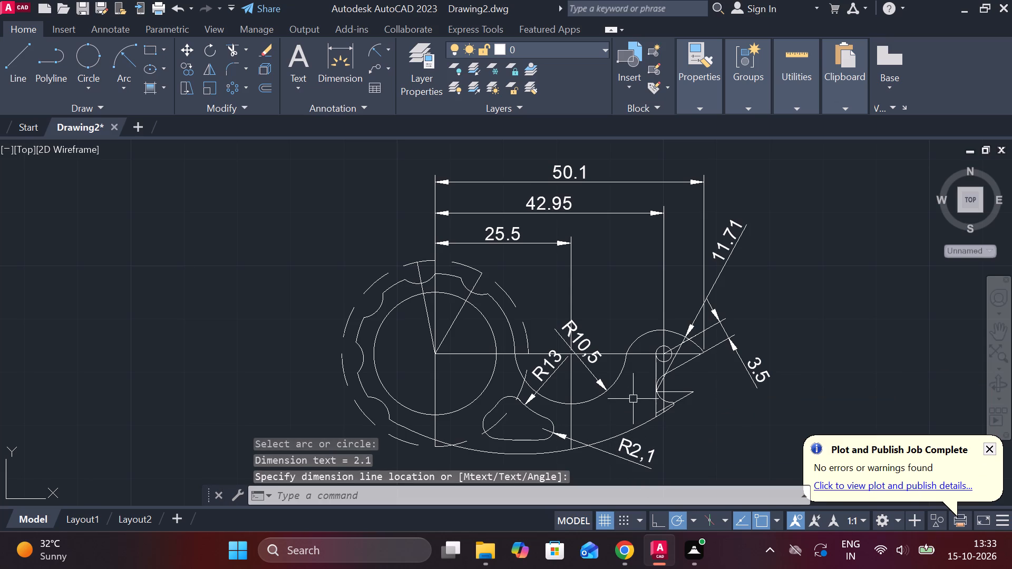
Override the cutout corner's radius dimension text with R 2.1, using a decimal point.
{"action": "double_click", "coordinate": [635, 446]}
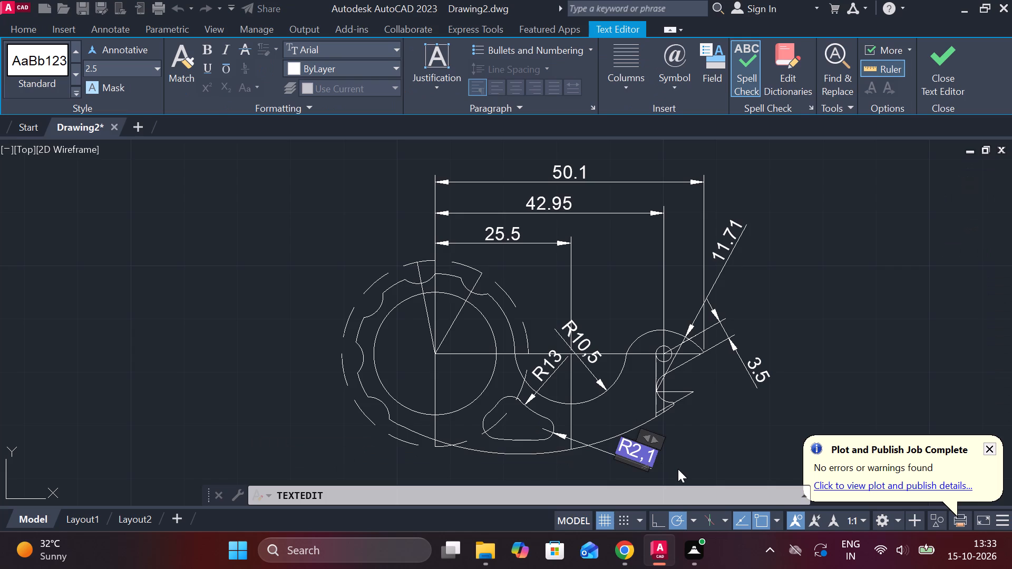
{"action": "key", "text": "Right"}
{"action": "key", "text": "Right"}
{"action": "key", "text": "Right"}
{"action": "key", "text": "BackSpace"}
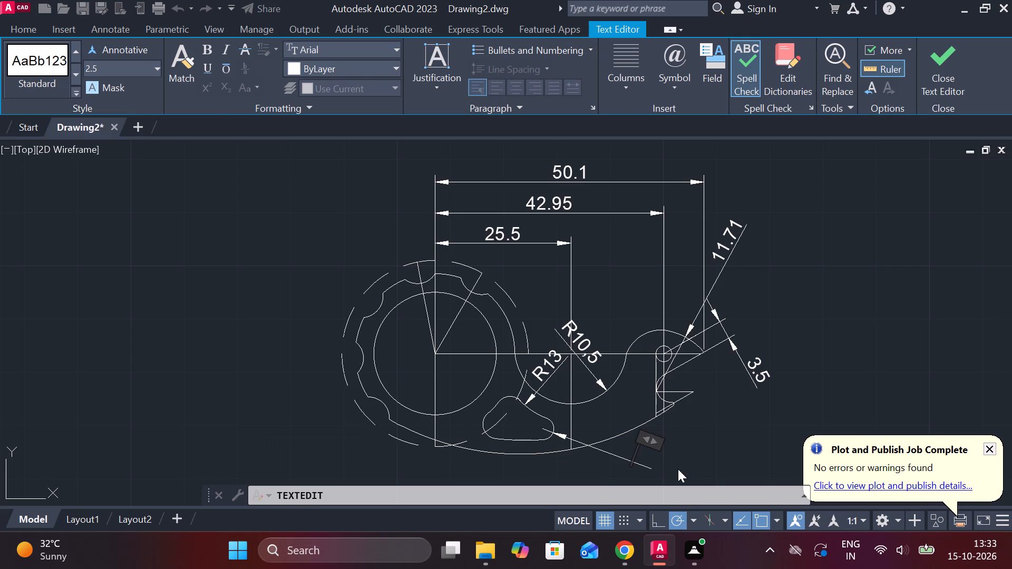
{"action": "key", "text": "r"}
{"action": "key", "text": "space"}
{"action": "key", "text": "2"}
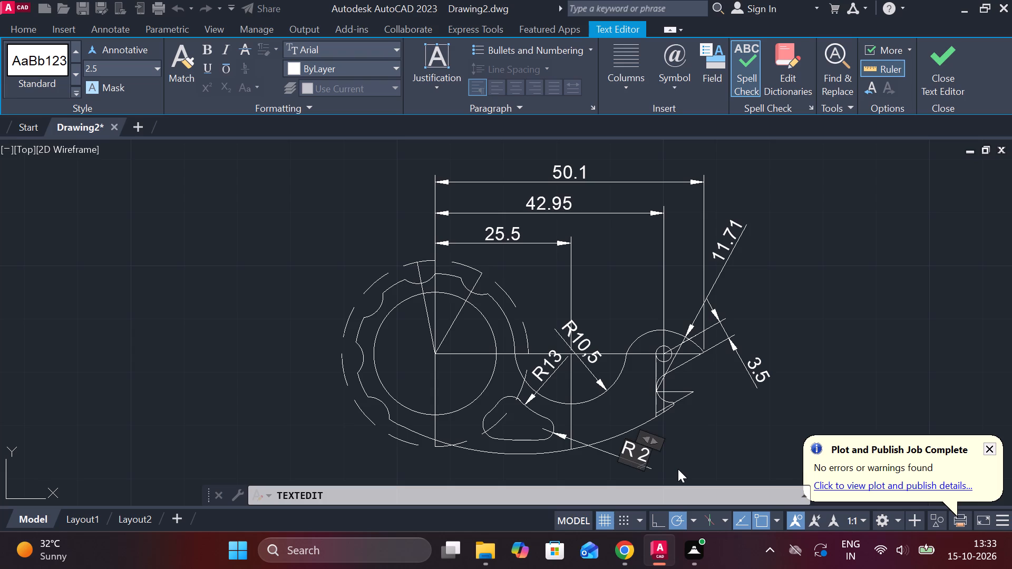
{"action": "key", "text": "period"}
{"action": "key", "text": "2"}
{"action": "key", "text": "BackSpace"}
{"action": "key", "text": "1"}
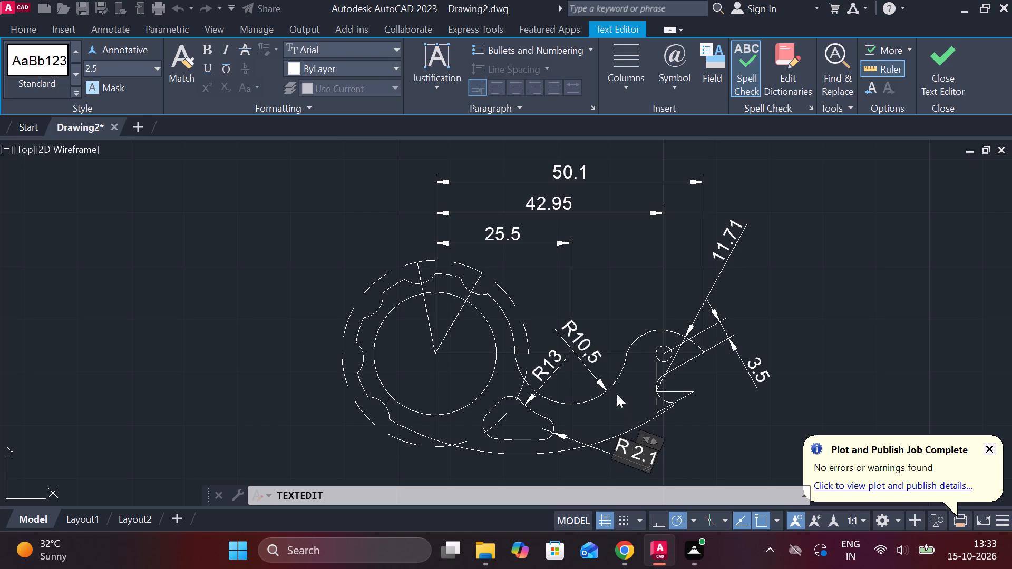
{"action": "left_click", "coordinate": [586, 349]}
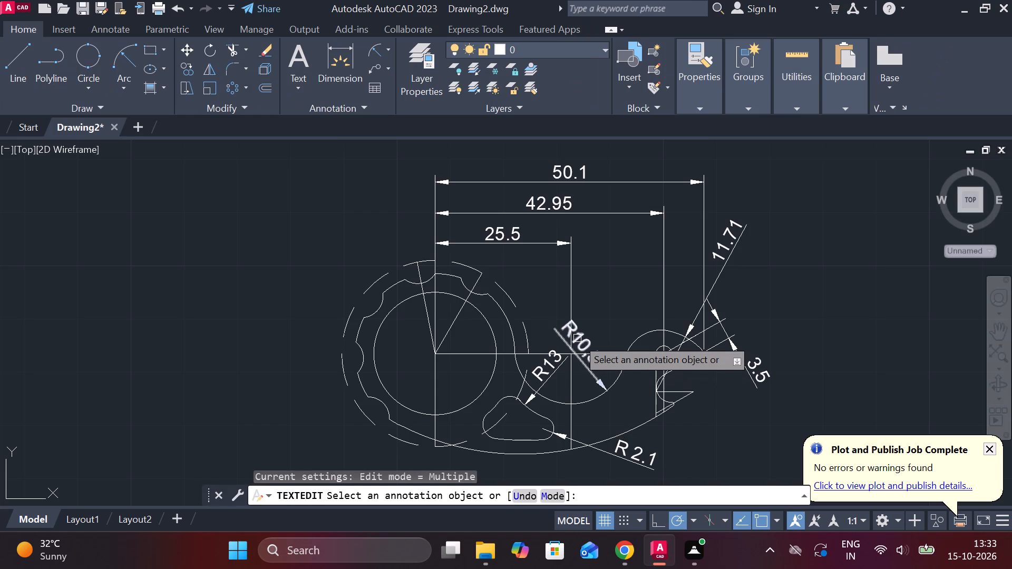
Override the text of the large concave arc's radius dimension with R10.5, using a decimal point.
{"action": "double_click", "coordinate": [577, 338]}
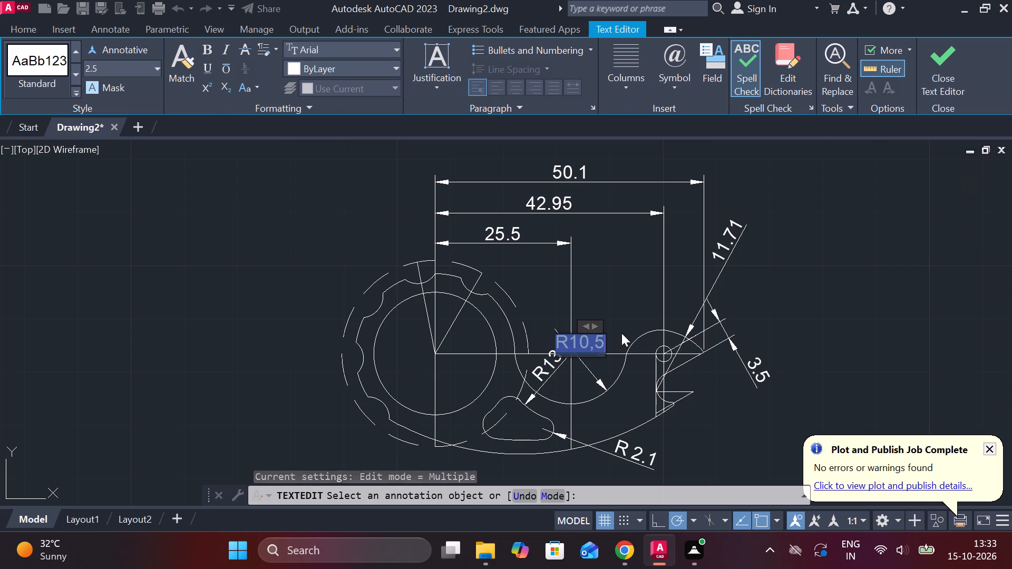
{"action": "key", "text": "Right"}
{"action": "key", "text": "Right"}
{"action": "key", "text": "Right"}
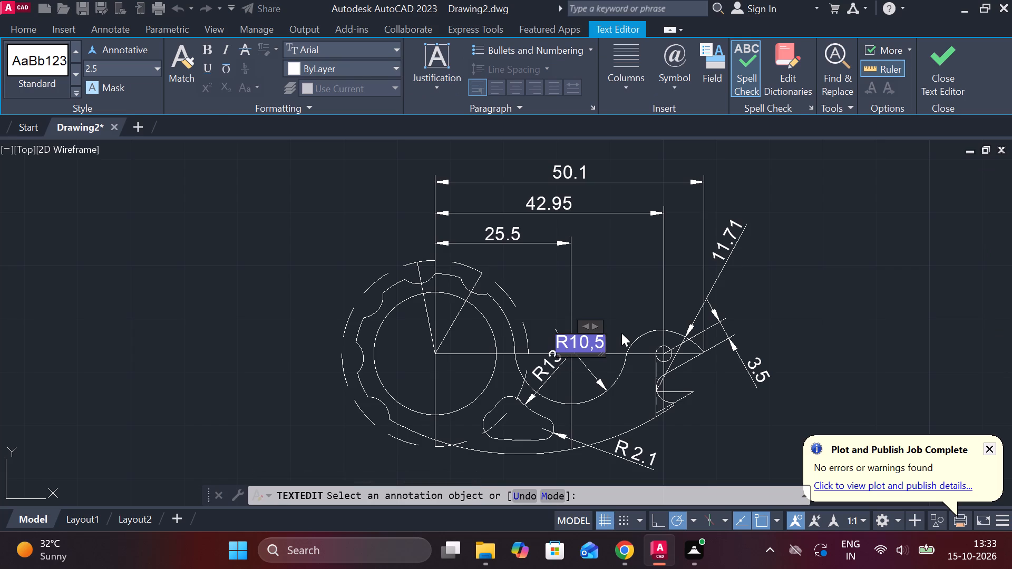
{"action": "key", "text": "BackSpace"}
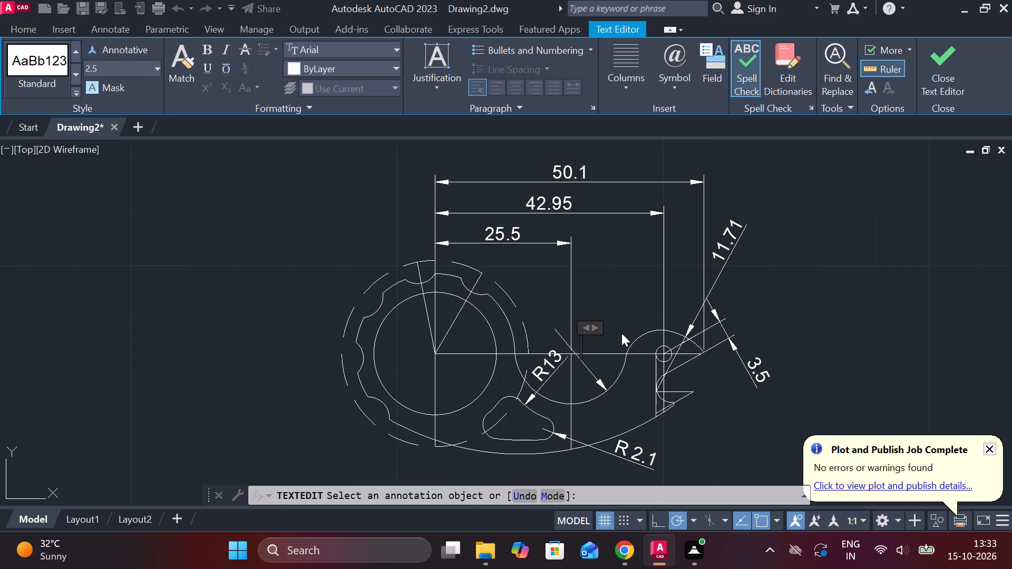
{"action": "key", "text": "r"}
{"action": "key", "text": "1"}
{"action": "type", "text": "0.5"}
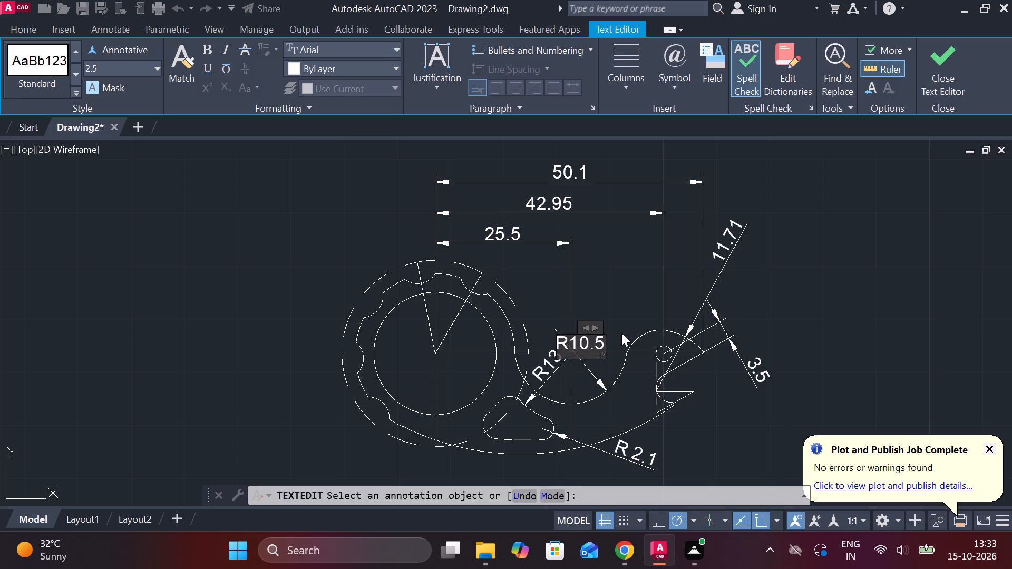
{"action": "double_click", "coordinate": [732, 232]}
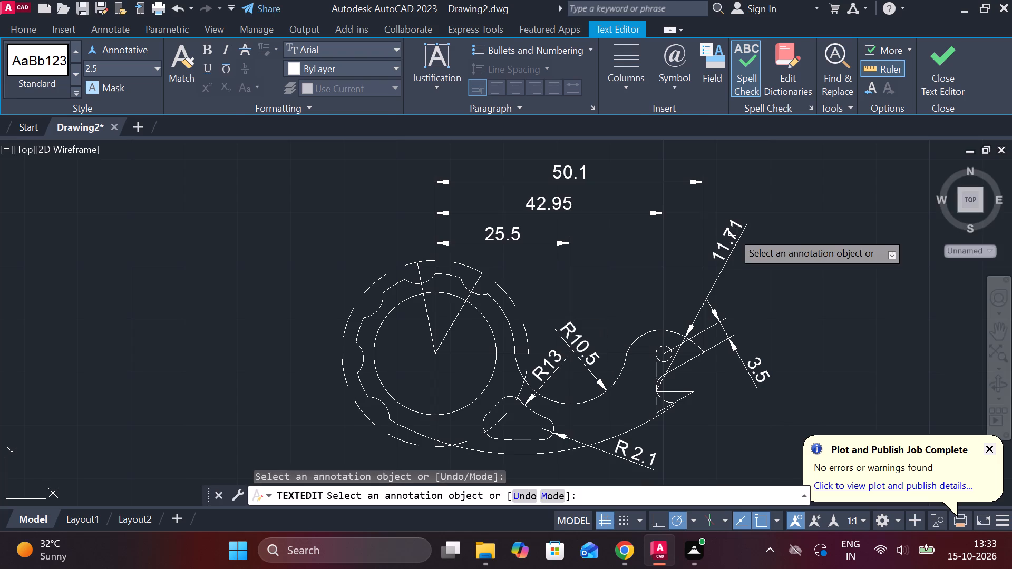
Add the R prefix to the hook arc's radius dimension text so it reads R11.71, and finish the text edit.
{"action": "double_click", "coordinate": [728, 246]}
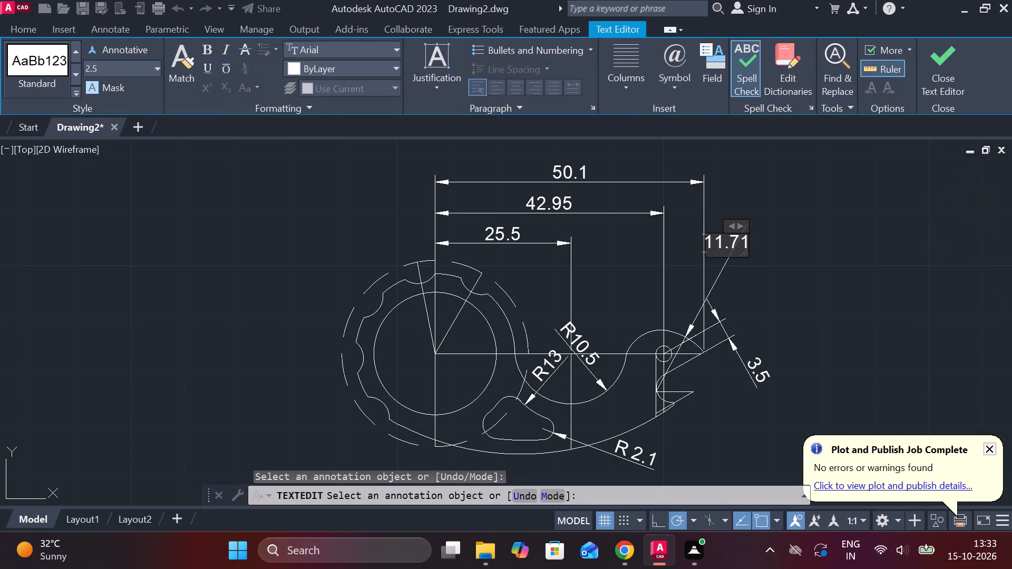
{"action": "key", "text": "r"}
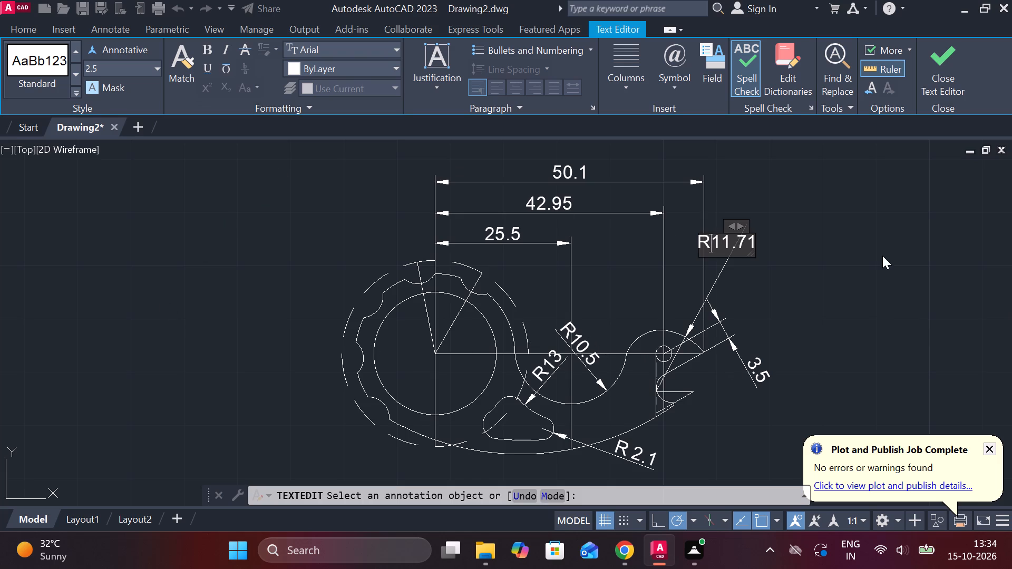
{"action": "left_click", "coordinate": [943, 68]}
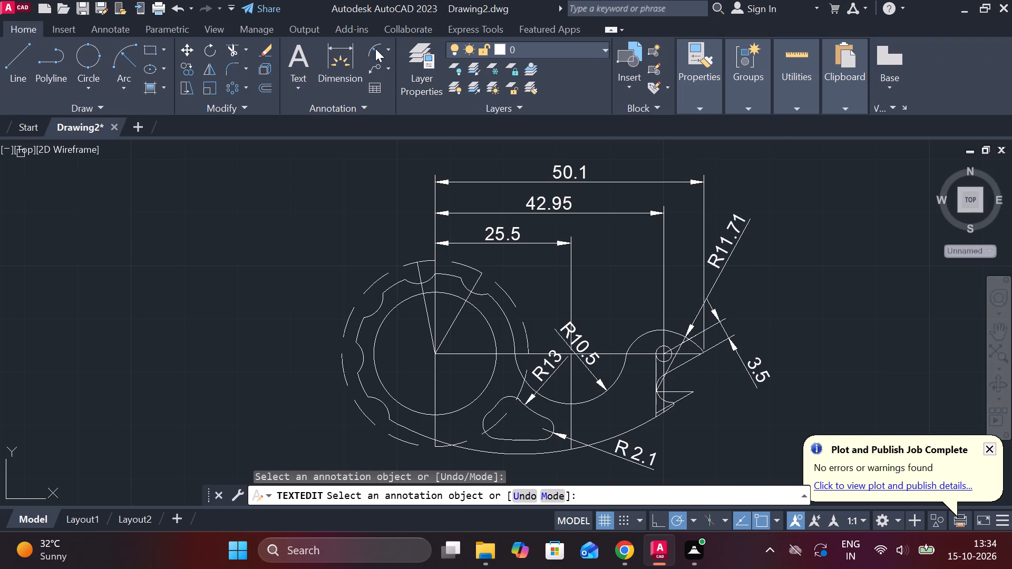
Add a radius dimension to the rounded cutout's bottom edge arc, with its text placed below the part's lower arc.
{"action": "left_click", "coordinate": [375, 48]}
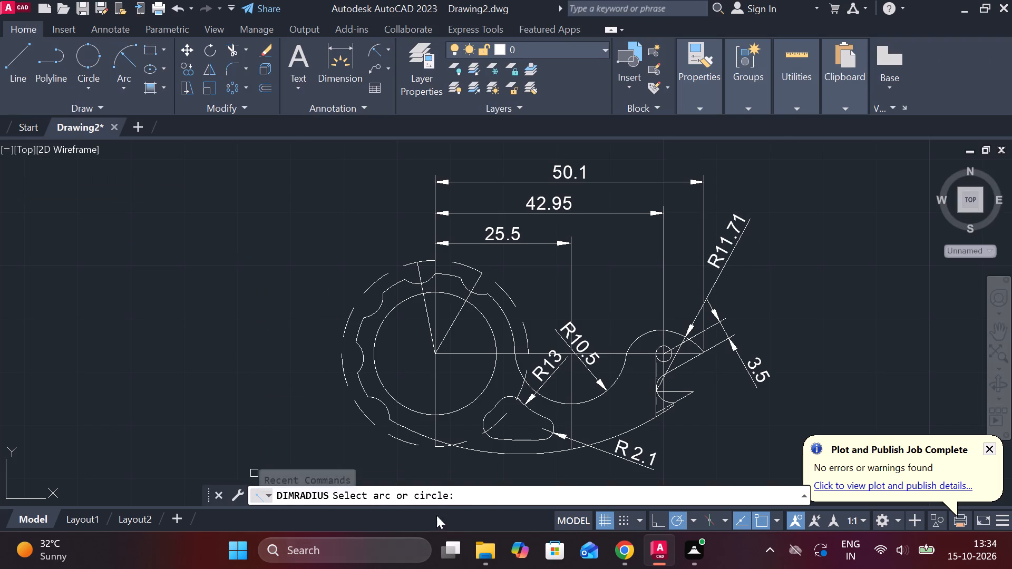
{"action": "left_click", "coordinate": [536, 438]}
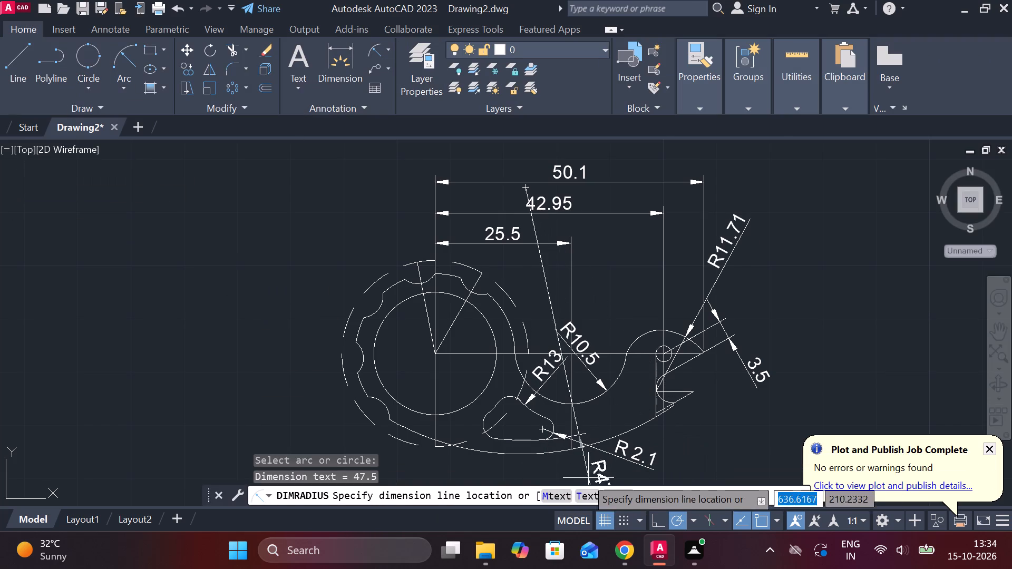
{"action": "scroll", "coordinate": [545, 472], "scroll_direction": "up", "scroll_amount": 1}
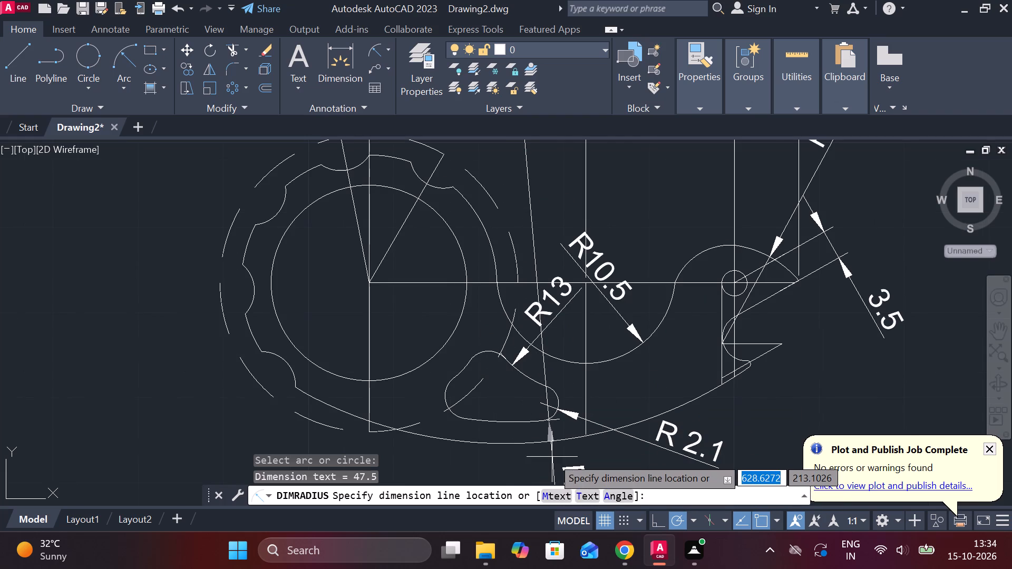
{"action": "scroll", "coordinate": [552, 457], "scroll_direction": "up", "scroll_amount": 2}
{"action": "scroll", "coordinate": [552, 457], "scroll_direction": "down", "scroll_amount": 3}
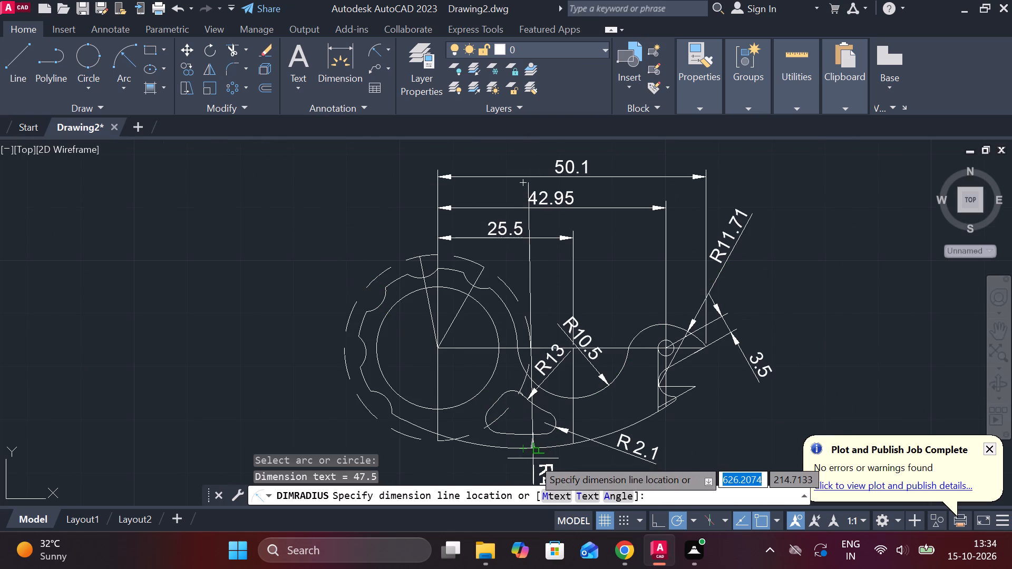
{"action": "left_click", "coordinate": [533, 458]}
Override the text of the cutout bottom edge's radius dimension with R47.5, using a decimal point.
{"action": "scroll", "coordinate": [600, 426], "scroll_direction": "down", "scroll_amount": 1}
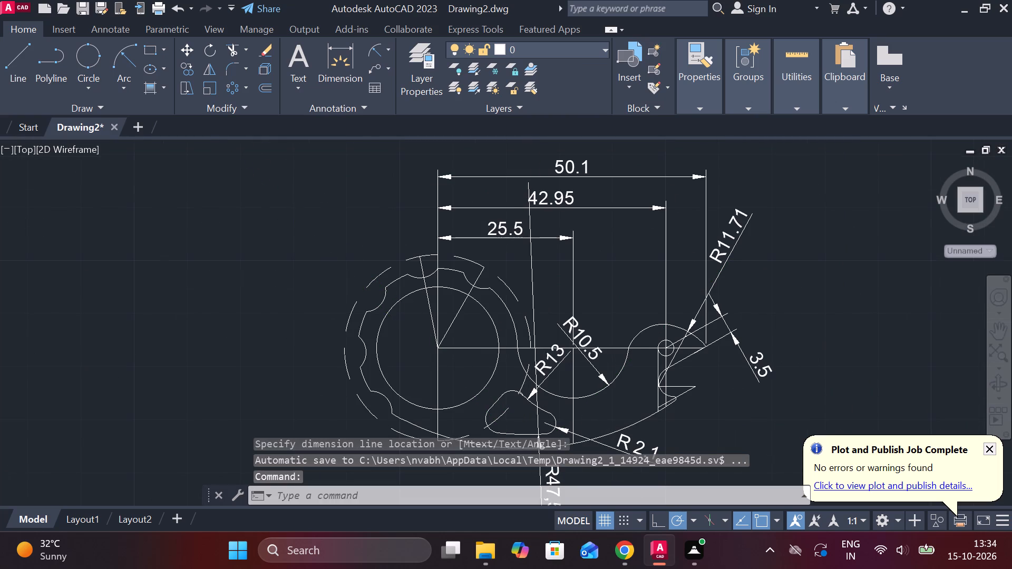
{"action": "scroll", "coordinate": [600, 426], "scroll_direction": "down", "scroll_amount": 1}
{"action": "scroll", "coordinate": [641, 466], "scroll_direction": "up", "scroll_amount": 2}
{"action": "scroll", "coordinate": [737, 409], "scroll_direction": "up", "scroll_amount": 2}
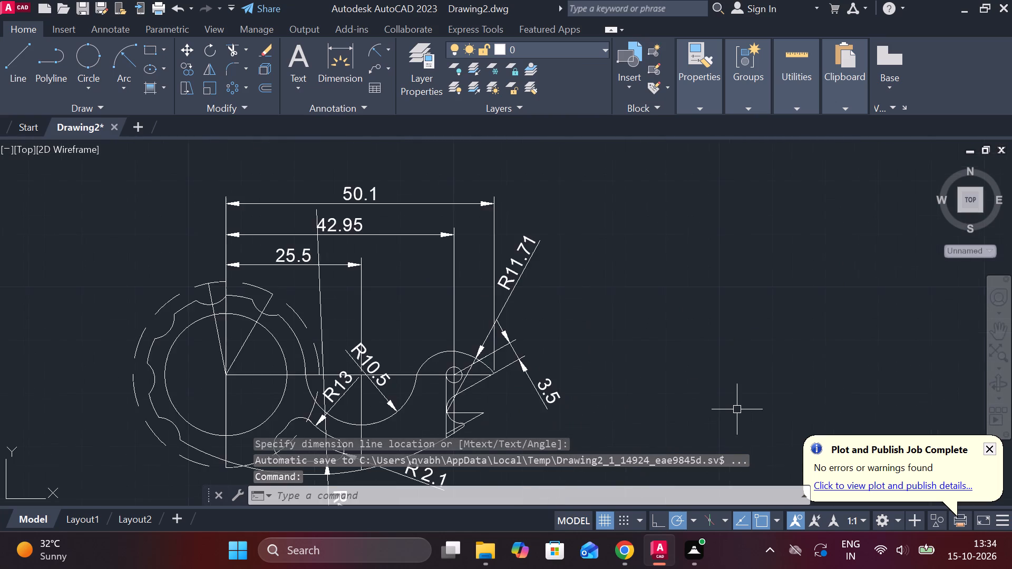
{"action": "scroll", "coordinate": [733, 409], "scroll_direction": "down", "scroll_amount": 2}
{"action": "scroll", "coordinate": [643, 293], "scroll_direction": "down", "scroll_amount": 1}
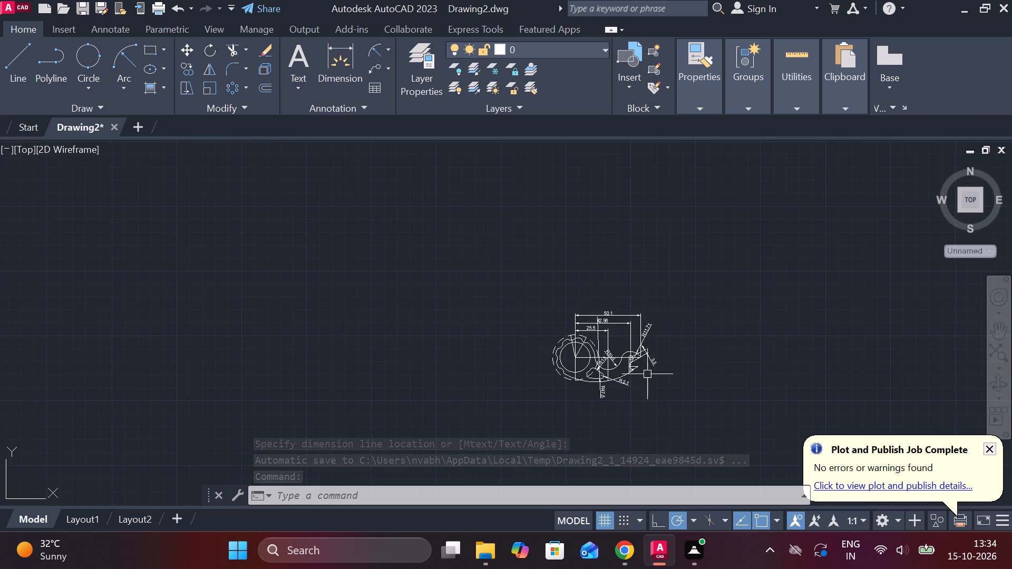
{"action": "scroll", "coordinate": [647, 384], "scroll_direction": "up", "scroll_amount": 3}
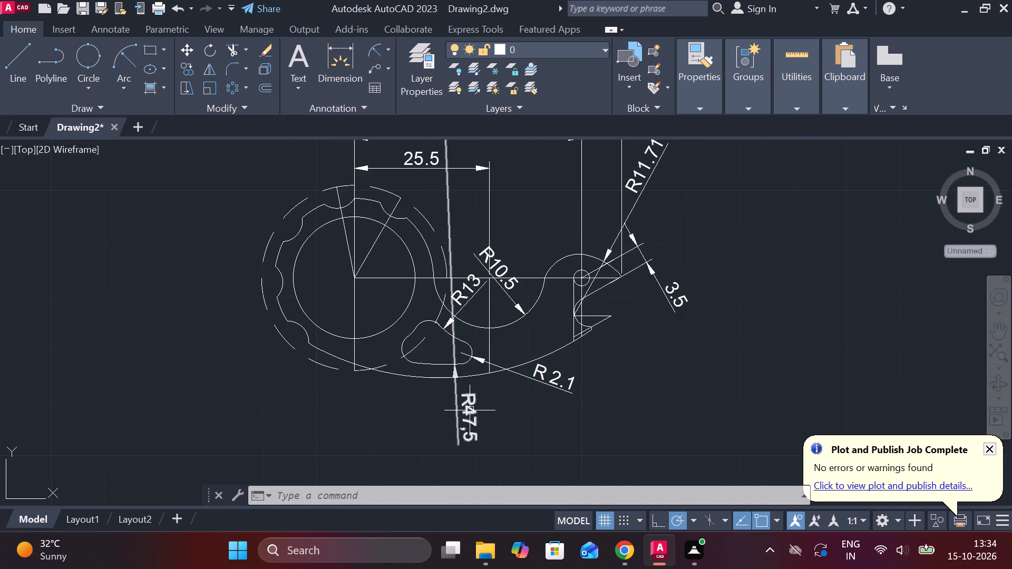
{"action": "double_click", "coordinate": [469, 410]}
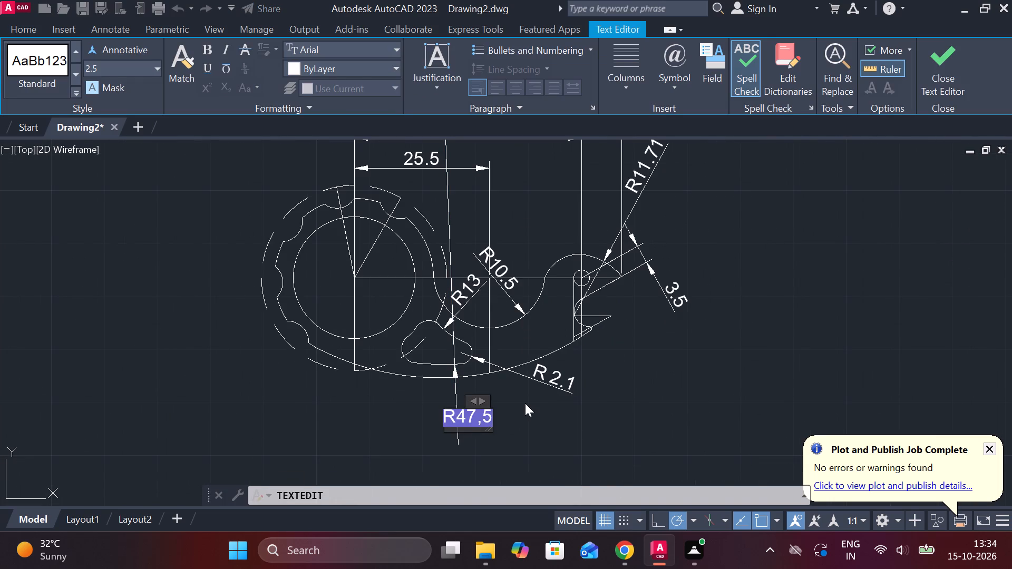
{"action": "key", "text": "Right"}
{"action": "key", "text": "Right"}
{"action": "key", "text": "Right"}
{"action": "key", "text": "BackSpace"}
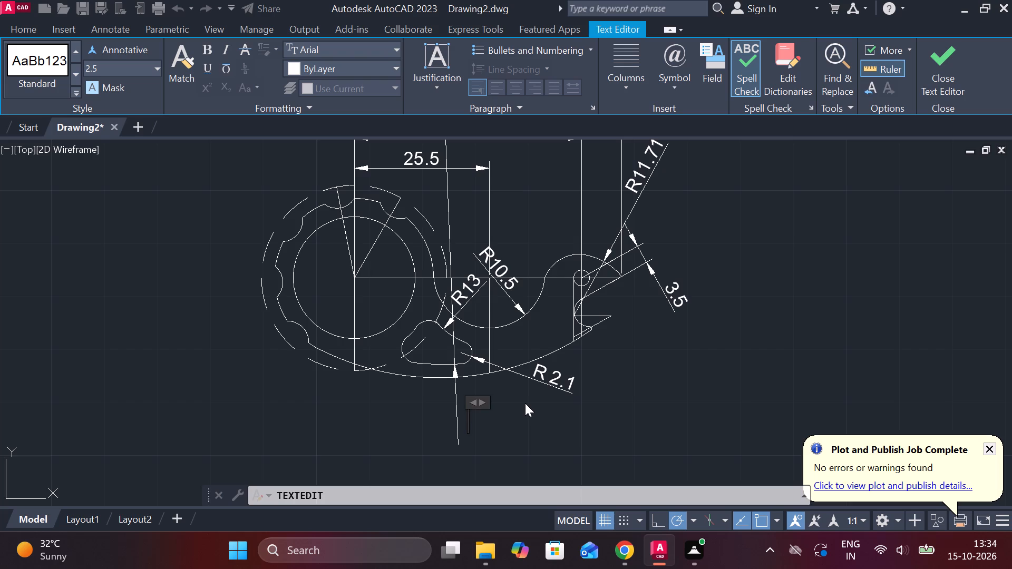
{"action": "key", "text": "r"}
{"action": "type", "text": "47"}
{"action": "key", "text": "period"}
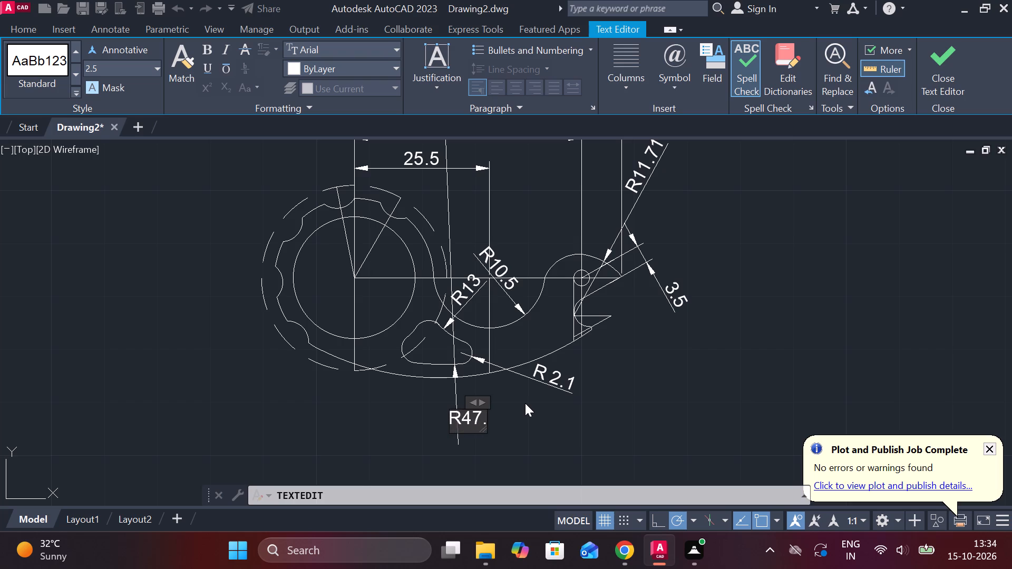
{"action": "key", "text": "5"}
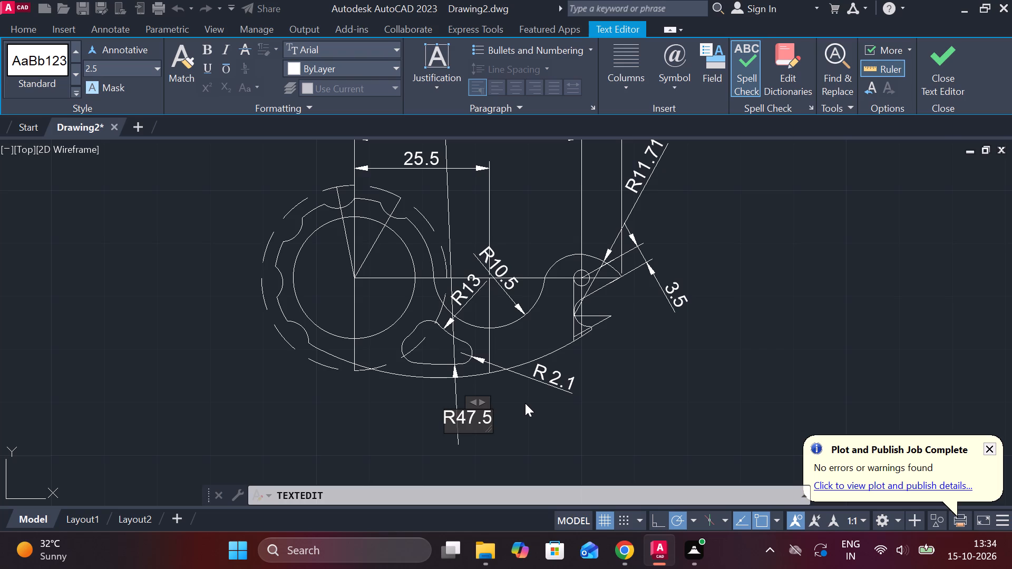
{"action": "key", "text": "Return"}
{"action": "key", "text": "BackSpace"}
{"action": "left_click", "coordinate": [375, 386]}
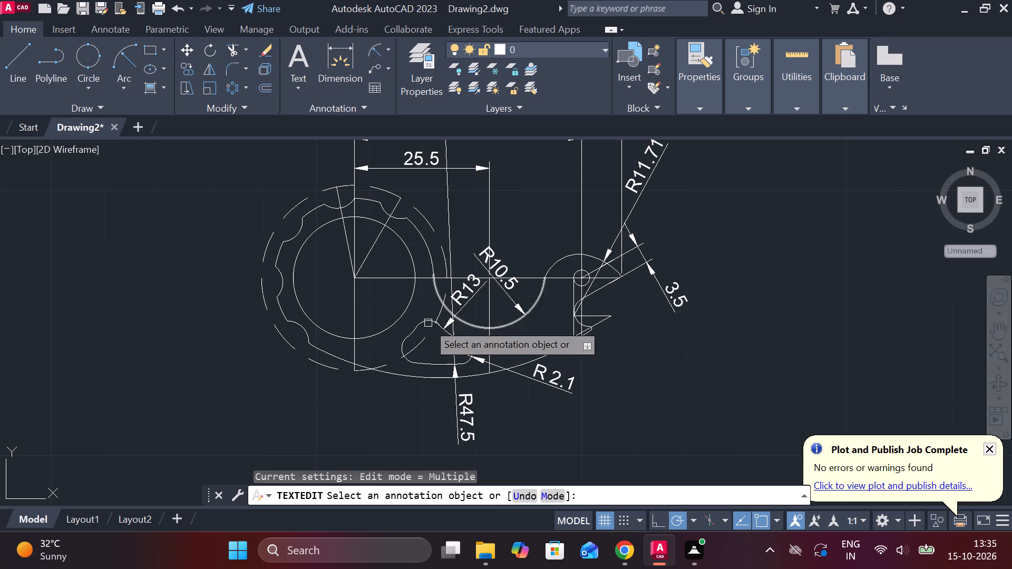
Add a radius dimension to the cutout's upper corner, with its text placed up toward the wheel's centre.
{"action": "left_click", "coordinate": [375, 42]}
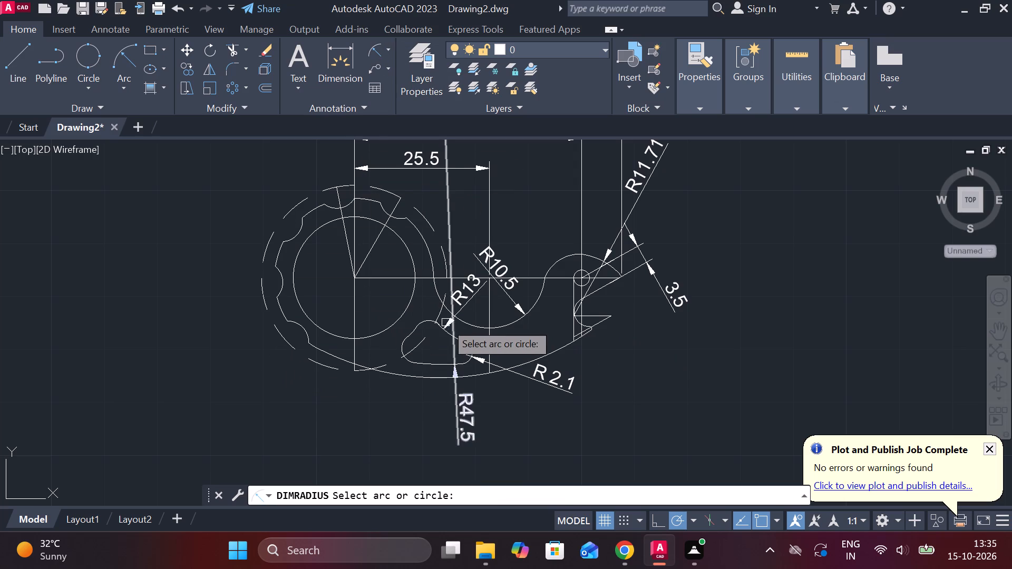
{"action": "left_click", "coordinate": [425, 322]}
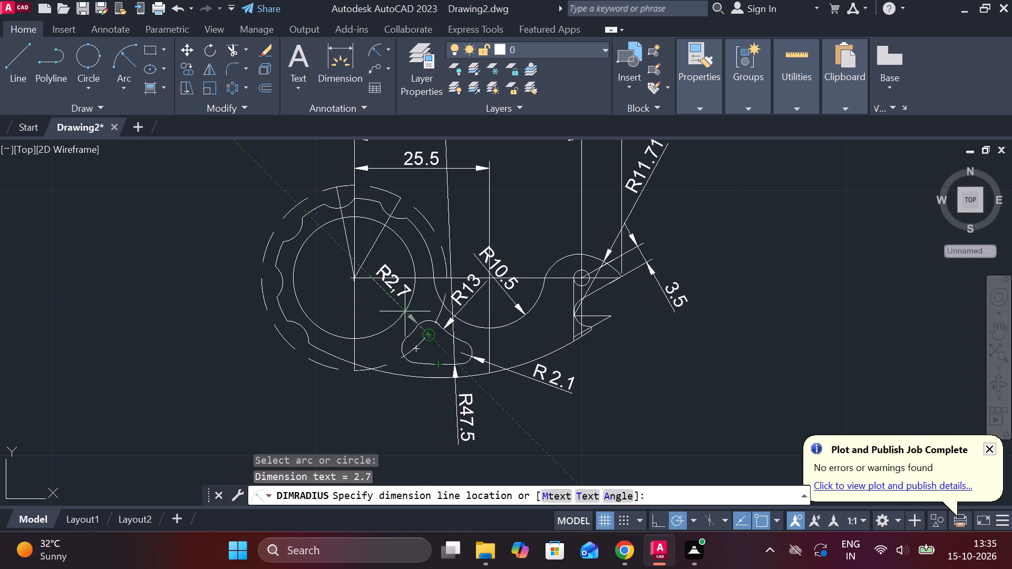
{"action": "left_click", "coordinate": [403, 315]}
Override the cutout upper corner's radius dimension text with R2.7, using a decimal point.
{"action": "double_click", "coordinate": [398, 289]}
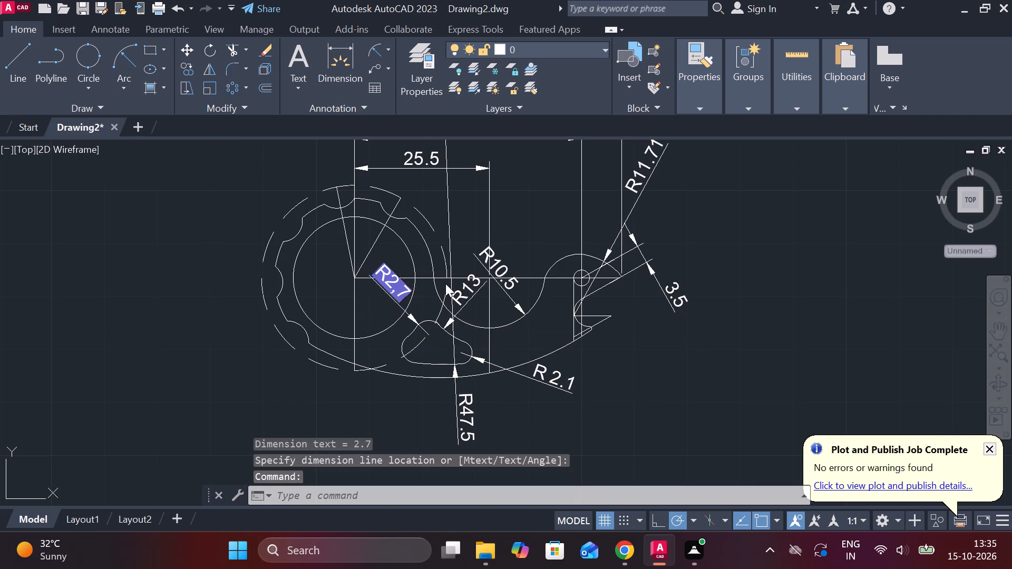
{"action": "key", "text": "Right"}
{"action": "key", "text": "Right"}
{"action": "key", "text": "Right"}
{"action": "key", "text": "Right"}
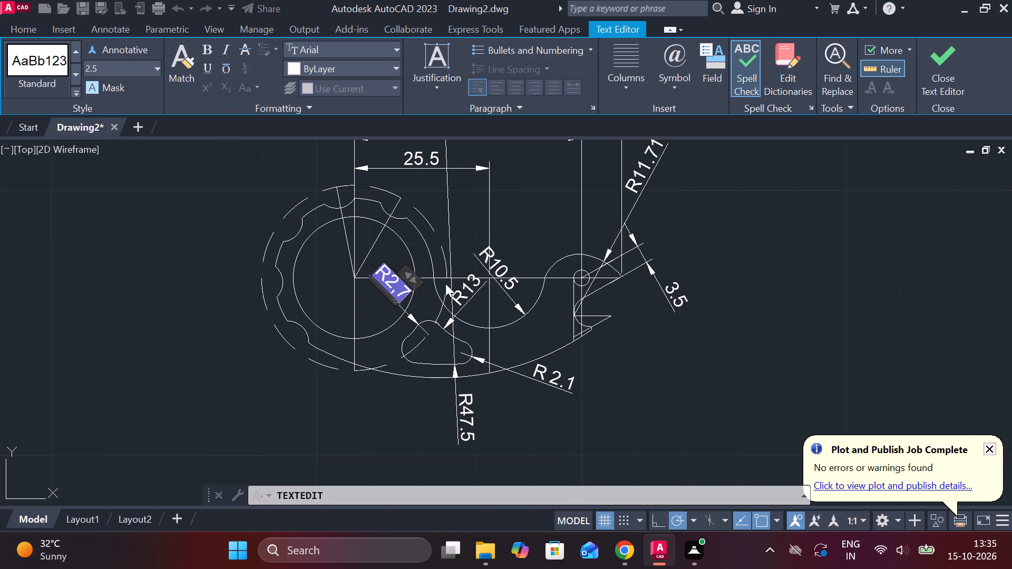
{"action": "key", "text": "Right"}
{"action": "key", "text": "Right"}
{"action": "key", "text": "Right"}
{"action": "key", "text": "Right"}
{"action": "key", "text": "Right"}
{"action": "key", "text": "backslash"}
{"action": "key", "text": "BackSpace"}
{"action": "type", "text": "\\\\"}
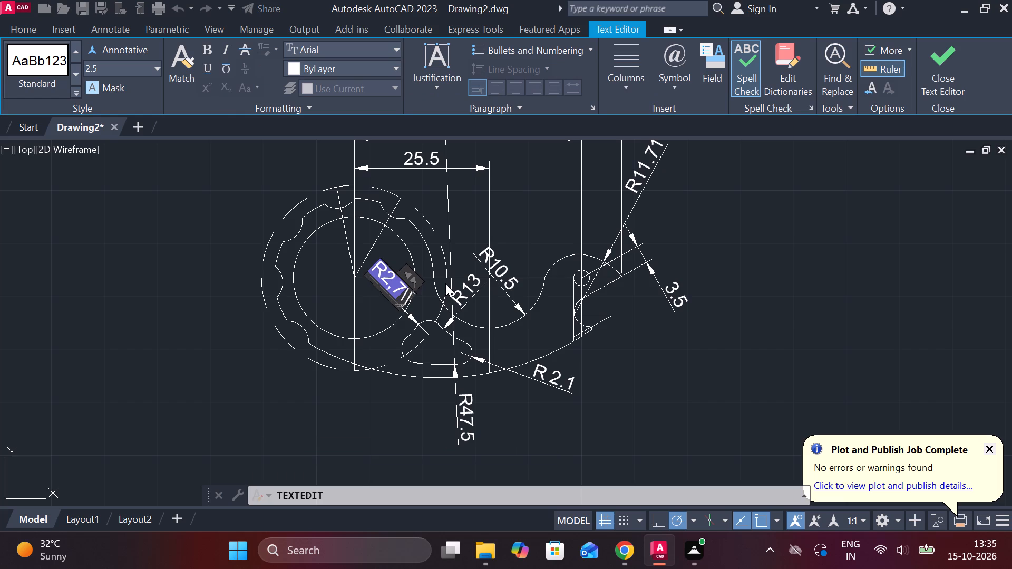
{"action": "key", "text": "BackSpace"}
{"action": "key", "text": "BackSpace"}
{"action": "key", "text": "BackSpace"}
{"action": "key", "text": "BackSpace"}
{"action": "key", "text": "r"}
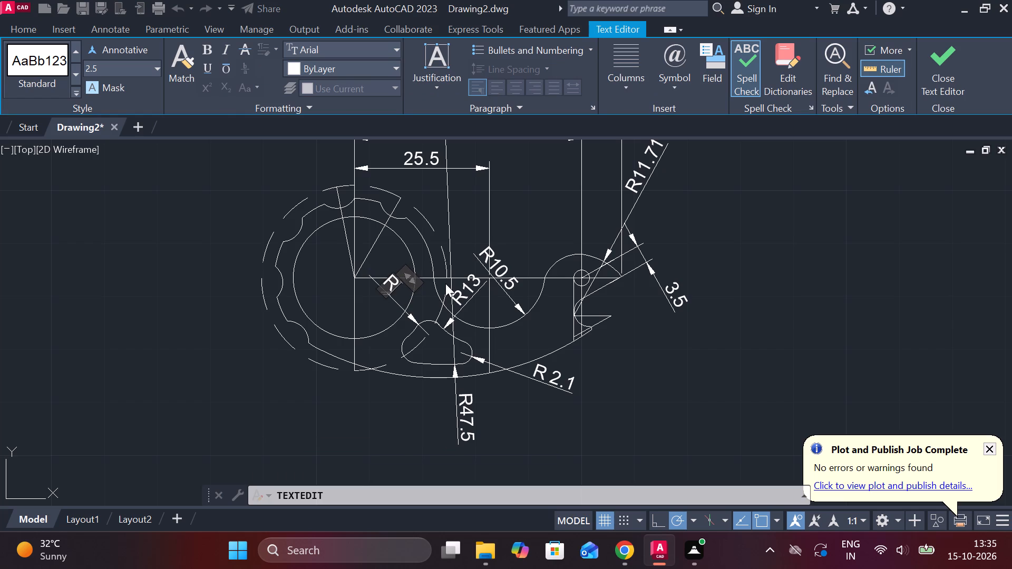
{"action": "key", "text": "2"}
{"action": "key", "text": "period"}
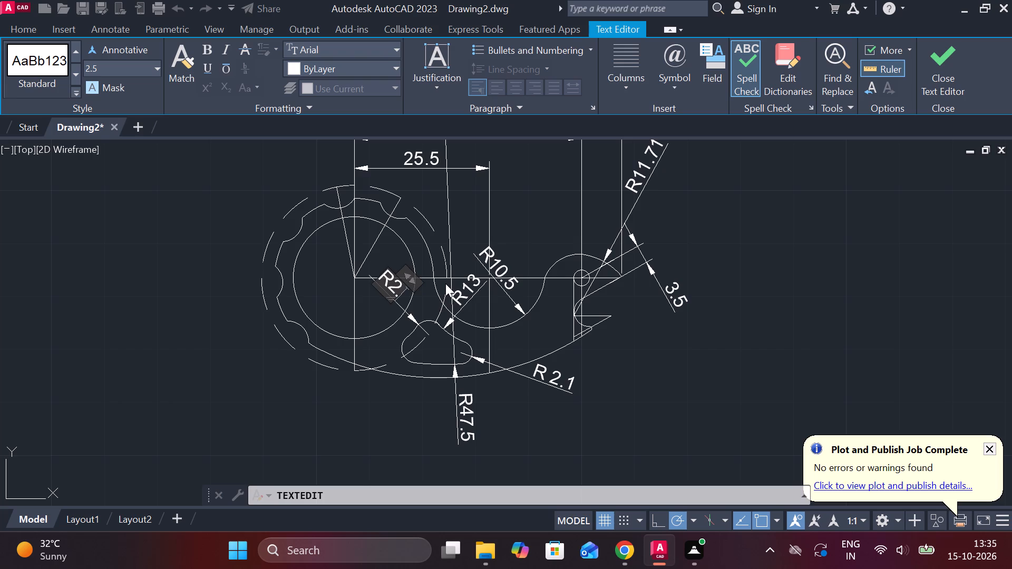
{"action": "key", "text": "7"}
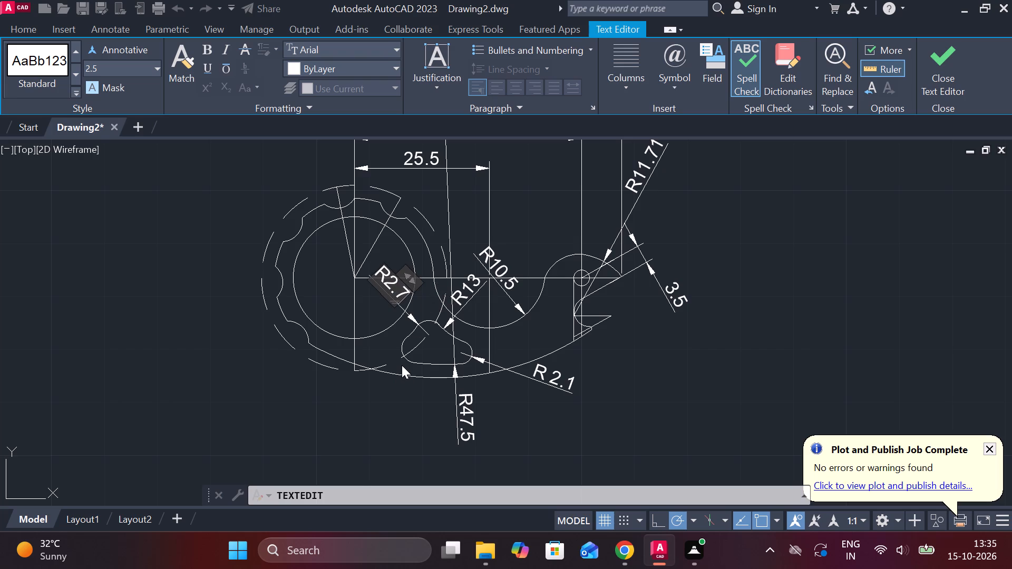
{"action": "left_click", "coordinate": [400, 347]}
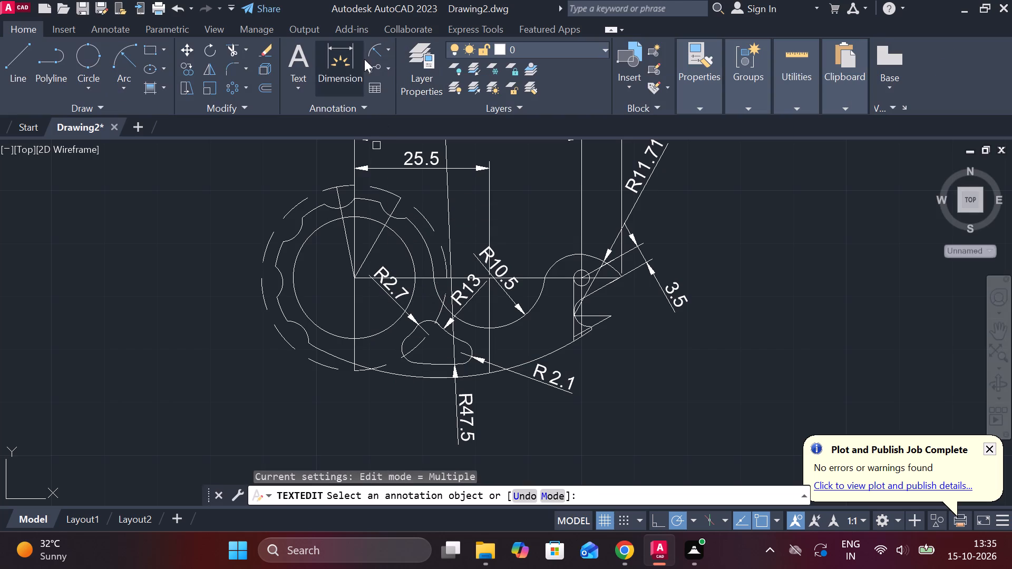
Add a radius dimension to the cutout's lower corner nearest the wheel, with its text placed outside, below the part's lower arc.
{"action": "left_click", "coordinate": [374, 52]}
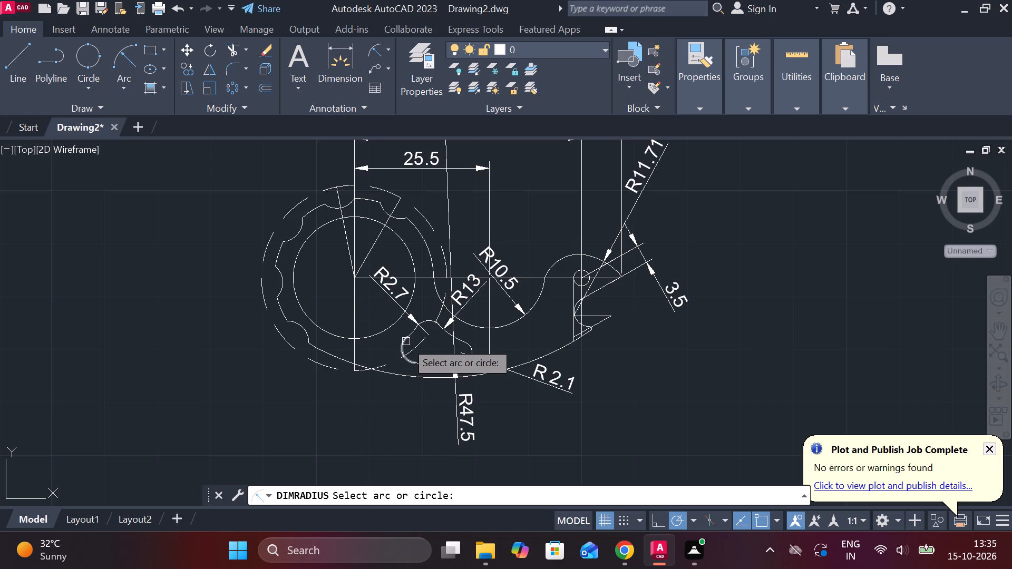
{"action": "left_click", "coordinate": [401, 350]}
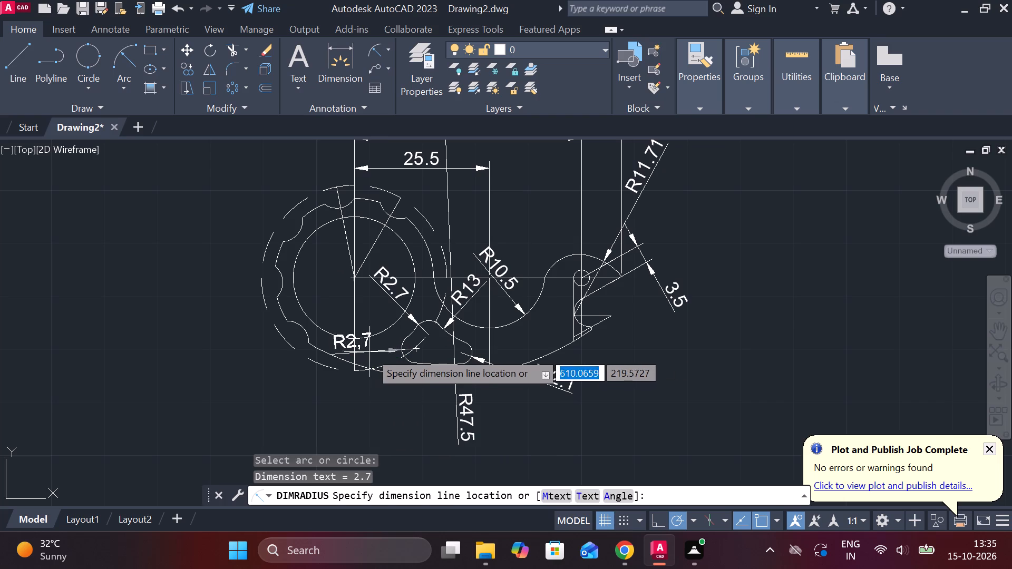
{"action": "left_click", "coordinate": [377, 407]}
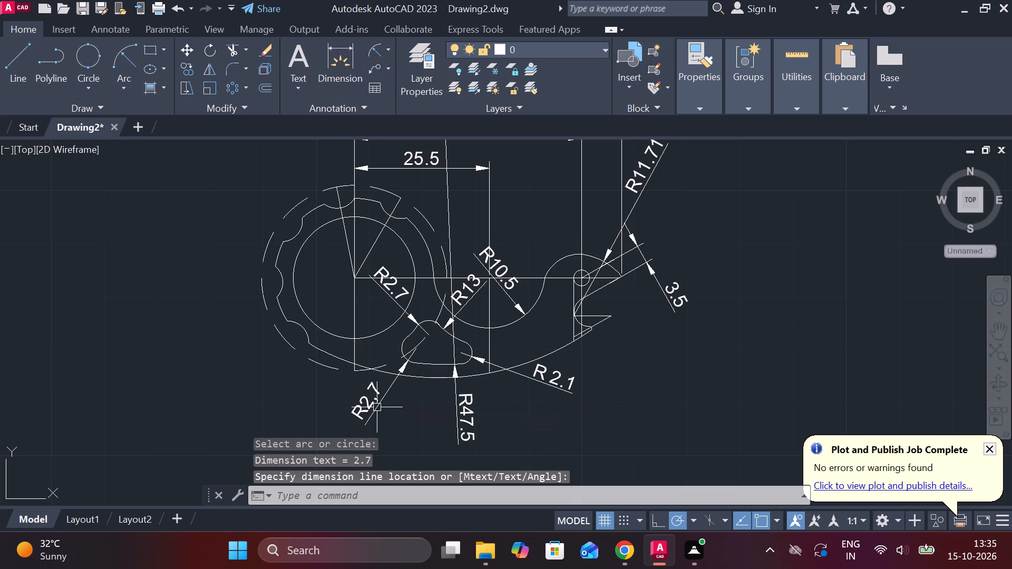
Override the text of the radius dimension on the cutout's wheel-side lower corner with R2.7, using a decimal point.
{"action": "double_click", "coordinate": [364, 394]}
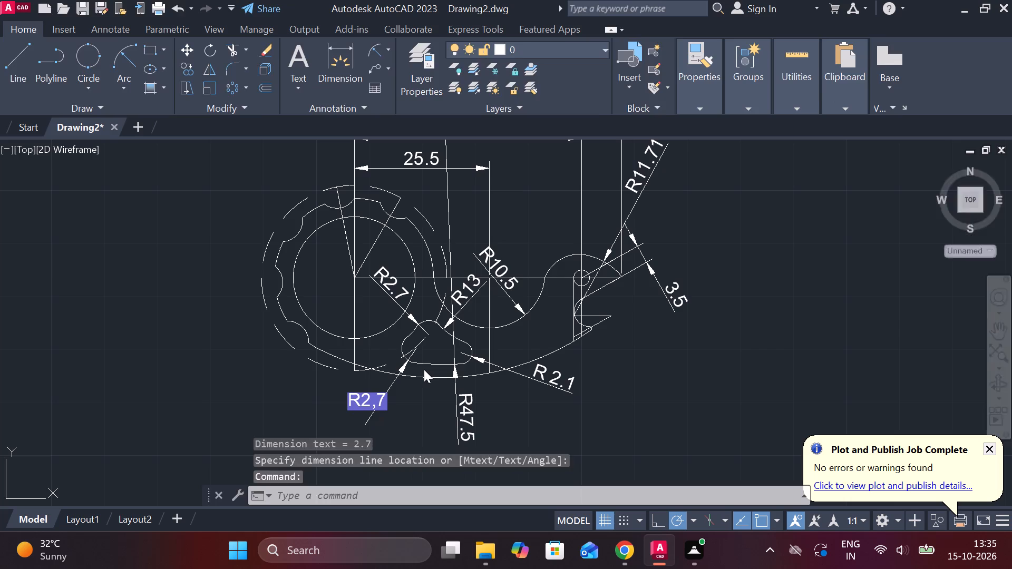
{"action": "key", "text": "Right"}
{"action": "key", "text": "Right"}
{"action": "key", "text": "Right"}
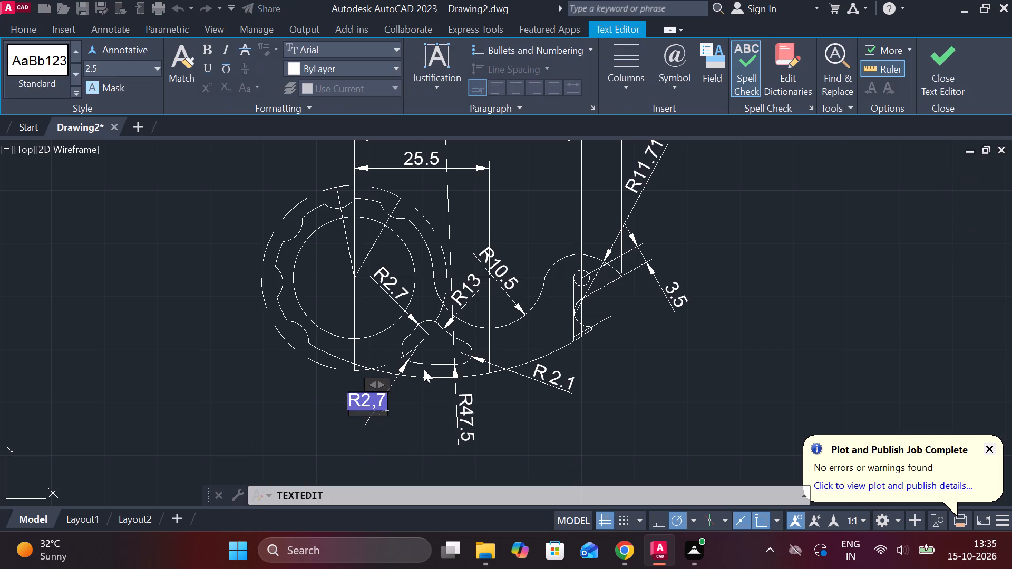
{"action": "key", "text": "BackSpace"}
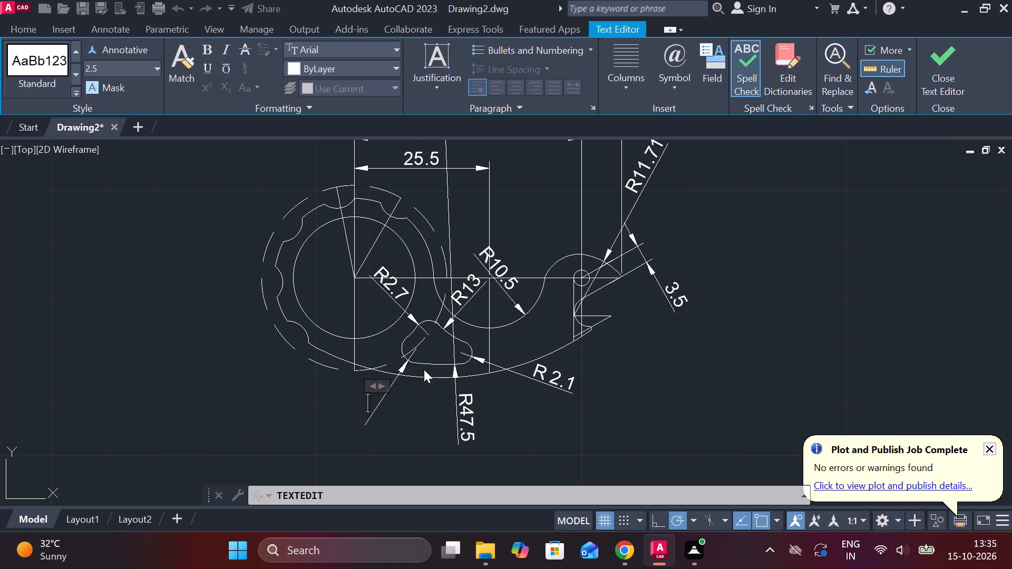
{"action": "key", "text": "r"}
{"action": "key", "text": "2"}
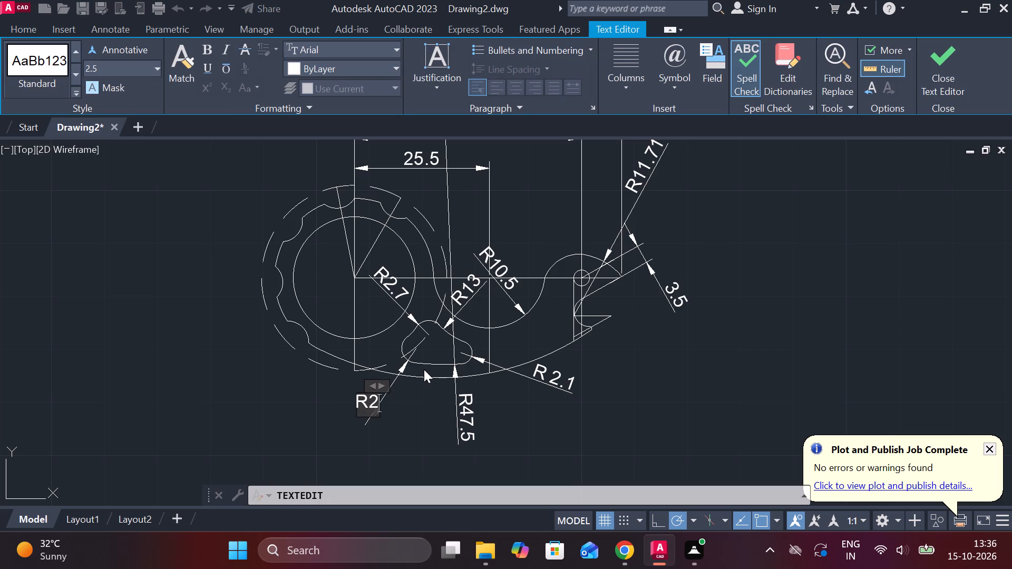
{"action": "type", "text": ".7"}
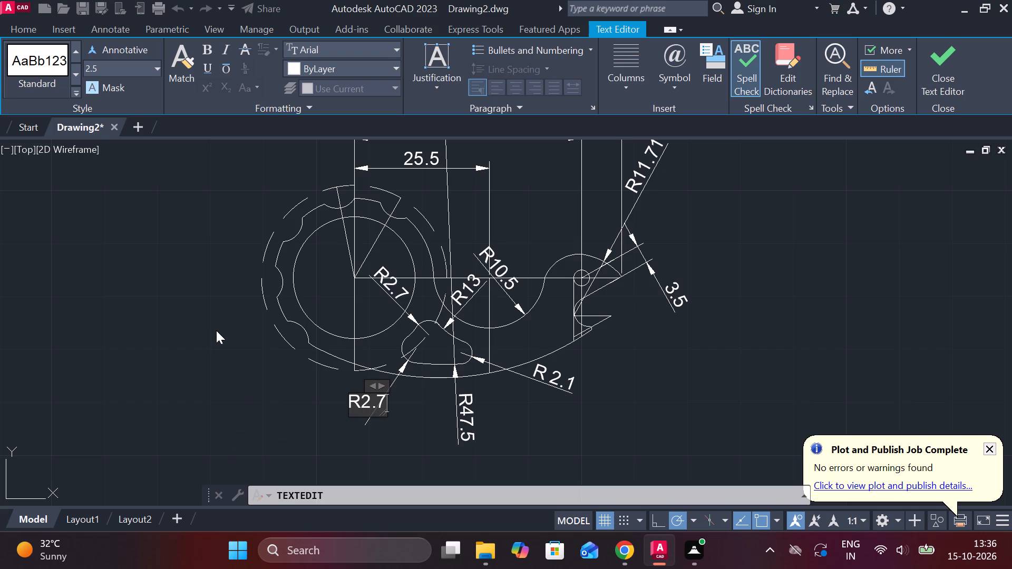
{"action": "left_click", "coordinate": [269, 321]}
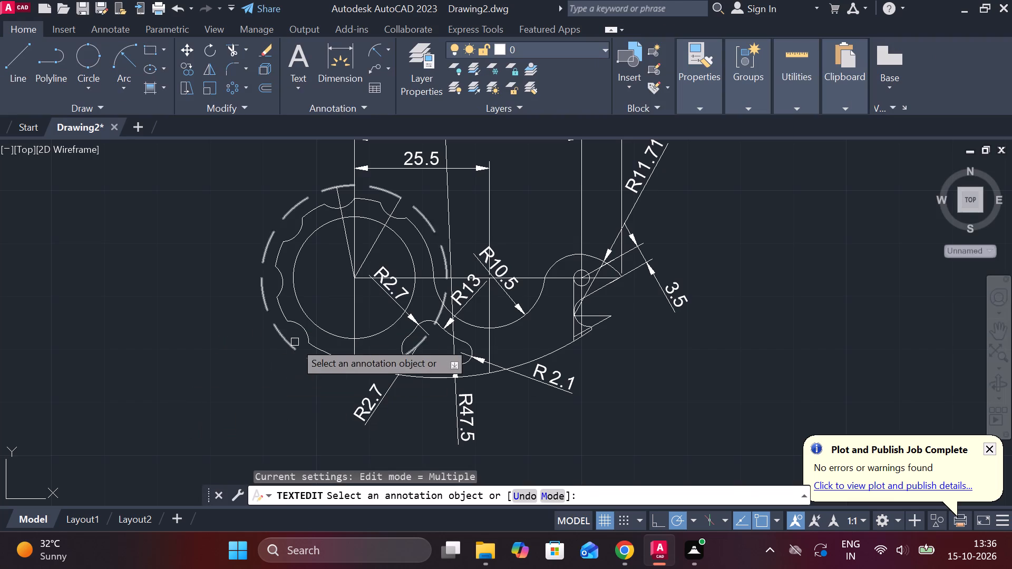
Add a diameter dimension to the wheel's dashed outer circle, with its text placed outside, up toward the R10.5 arc side.
{"action": "left_click", "coordinate": [384, 48]}
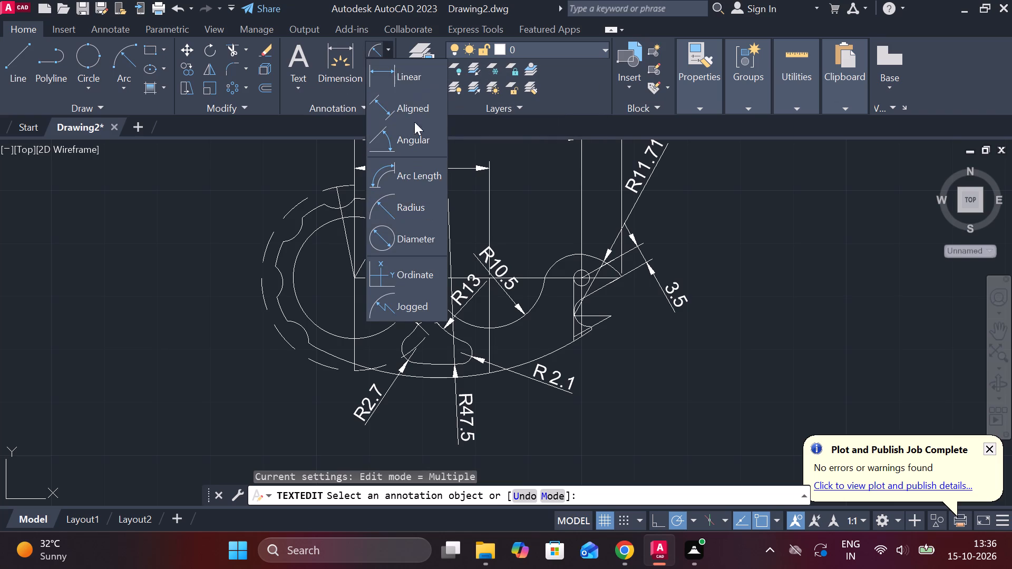
{"action": "left_click", "coordinate": [411, 232]}
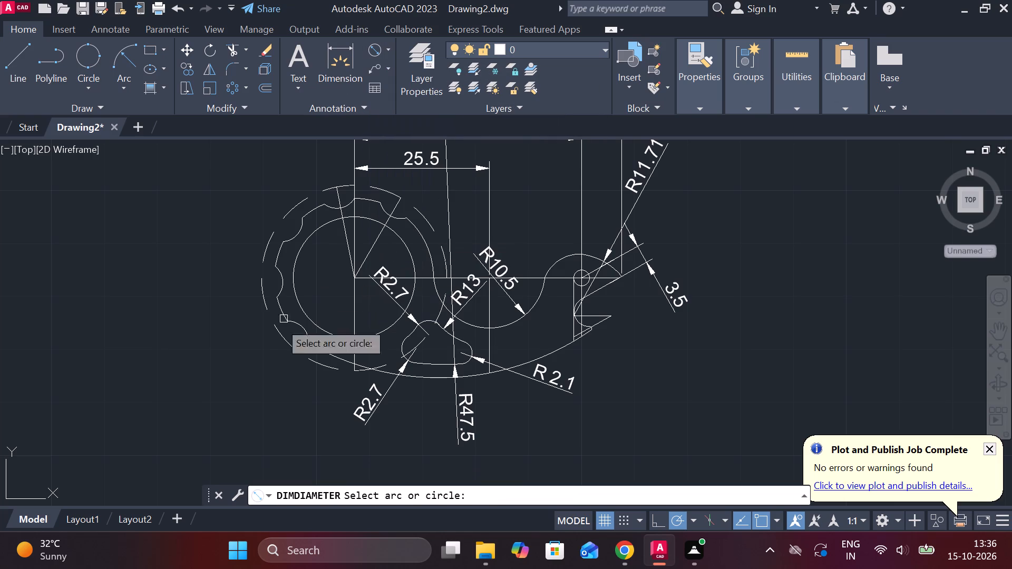
{"action": "left_click", "coordinate": [322, 370]}
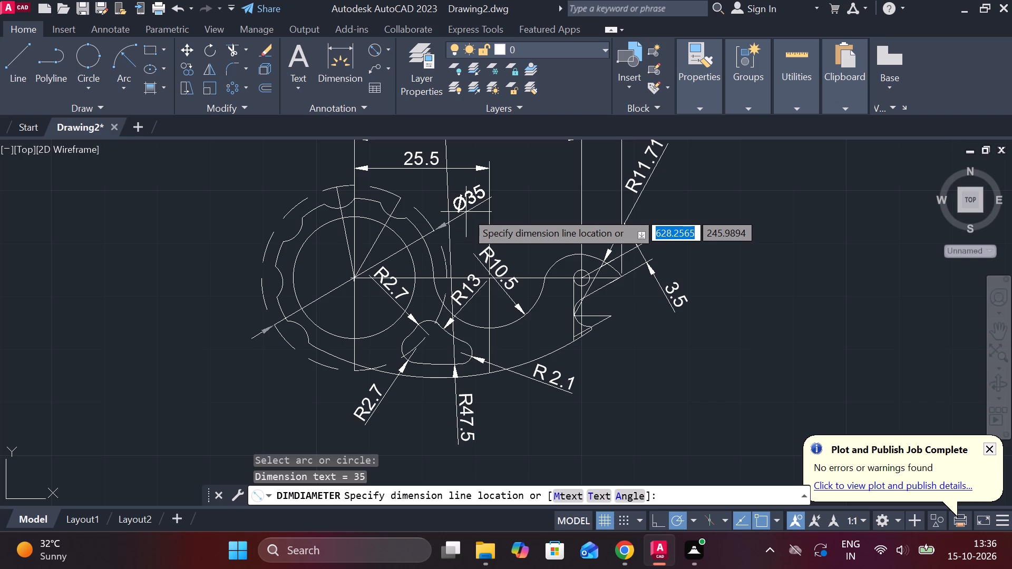
{"action": "left_click", "coordinate": [466, 212]}
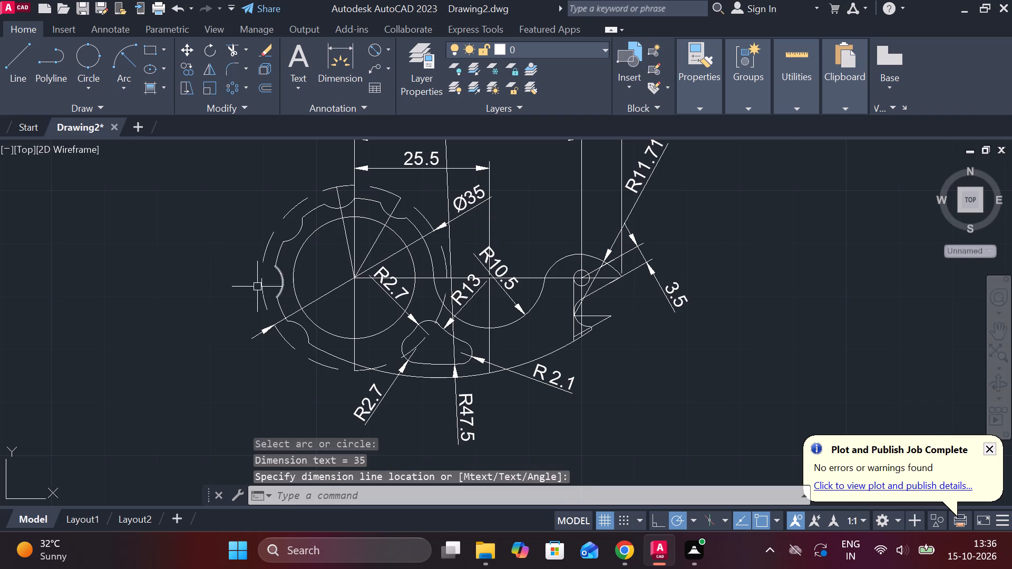
Add a diameter dimension to a rim arc of the notched wheel, with its text placed outside on the side away from the hook.
{"action": "left_click", "coordinate": [377, 46]}
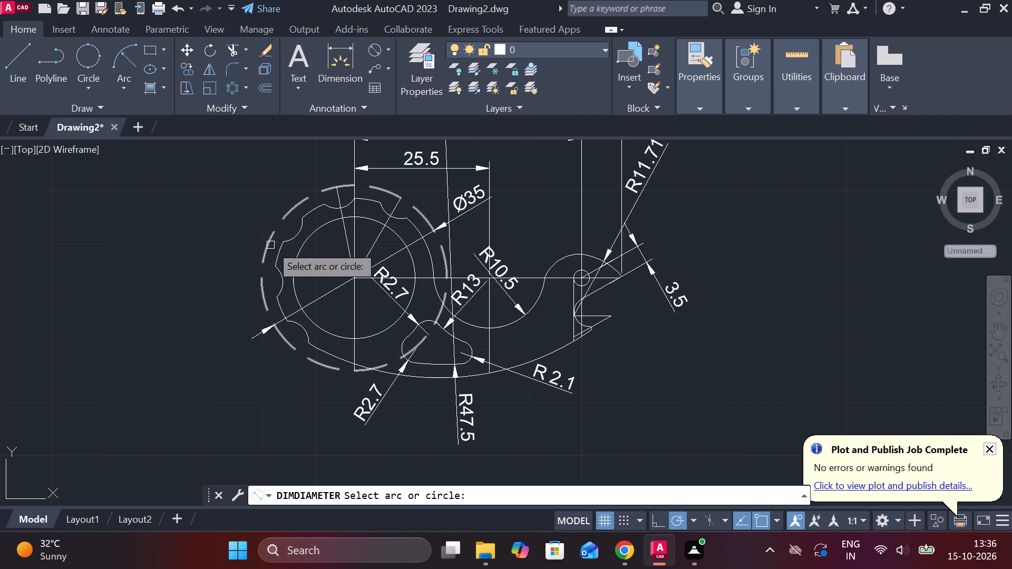
{"action": "left_click", "coordinate": [278, 307]}
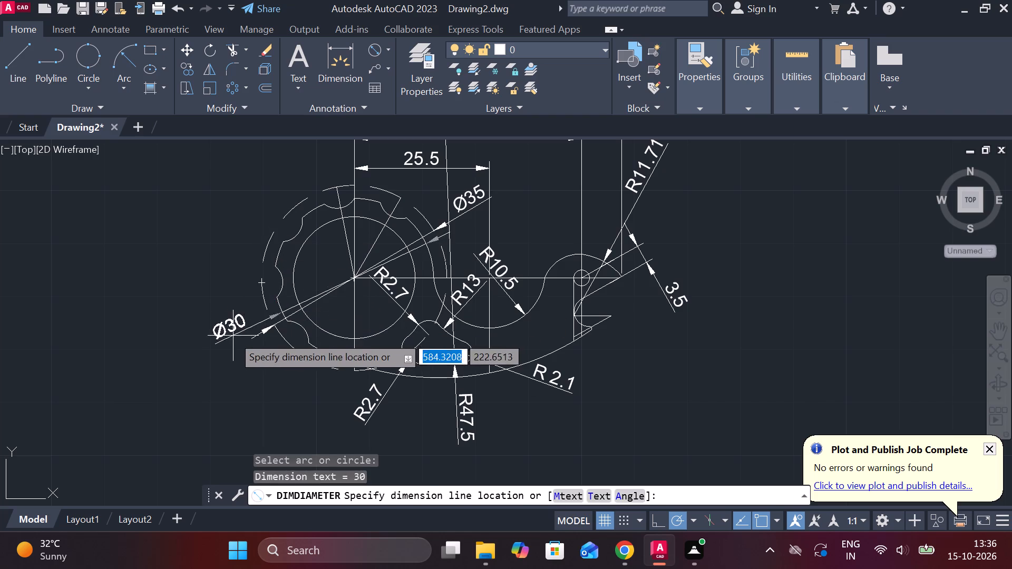
{"action": "left_click", "coordinate": [228, 300]}
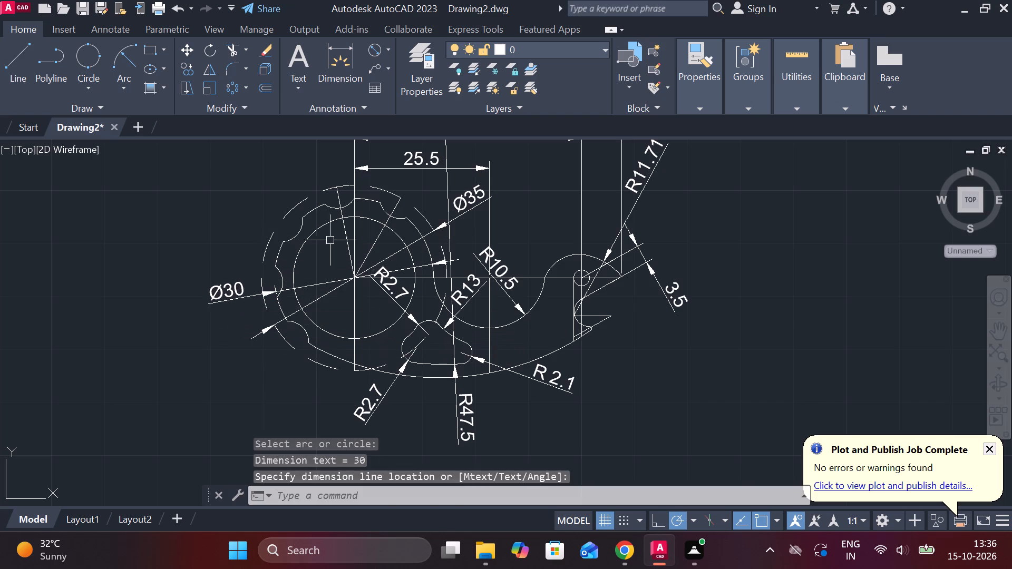
Add a diameter dimension to the wheel's inner circle, with its text placed outside, above the rim's diameter dimension.
{"action": "left_click", "coordinate": [376, 54]}
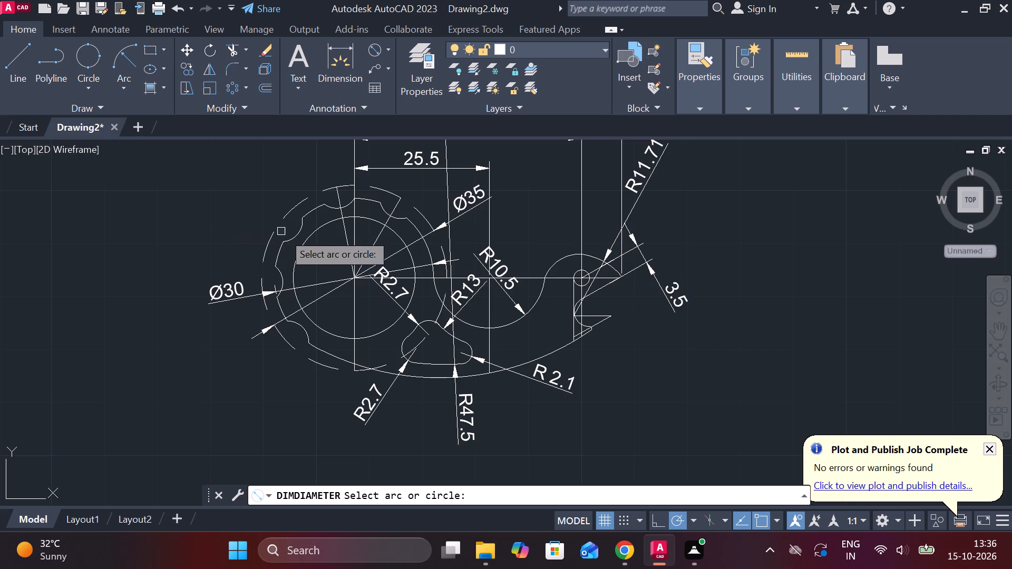
{"action": "left_click", "coordinate": [309, 241]}
{"action": "left_click", "coordinate": [231, 231]}
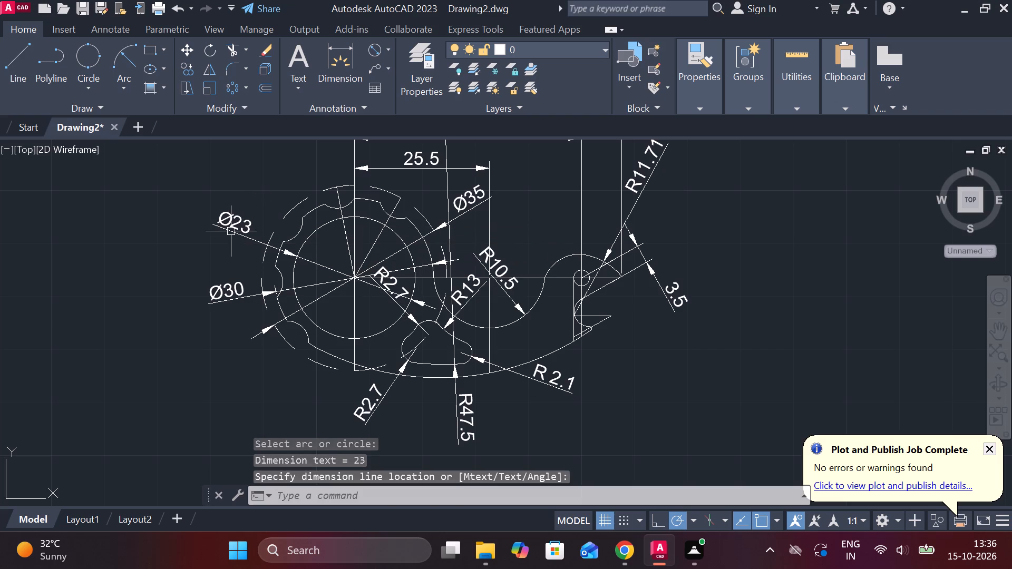
Add an angular dimension between the two slanted radial lines at the wheel's top, with its arc placed just above the dashed circle.
{"action": "scroll", "coordinate": [443, 171], "scroll_direction": "down", "scroll_amount": 1}
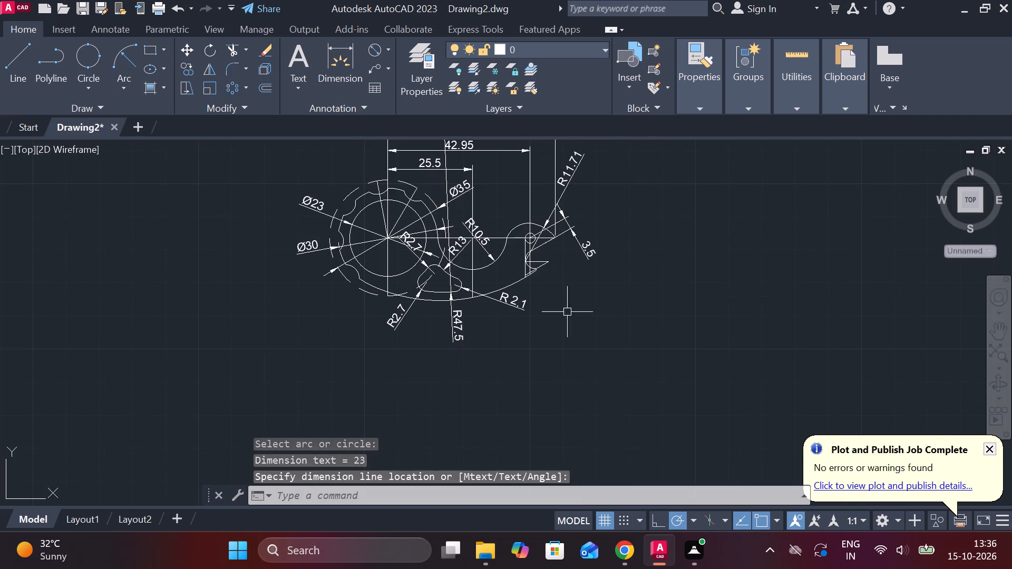
{"action": "scroll", "coordinate": [509, 159], "scroll_direction": "up", "scroll_amount": 1}
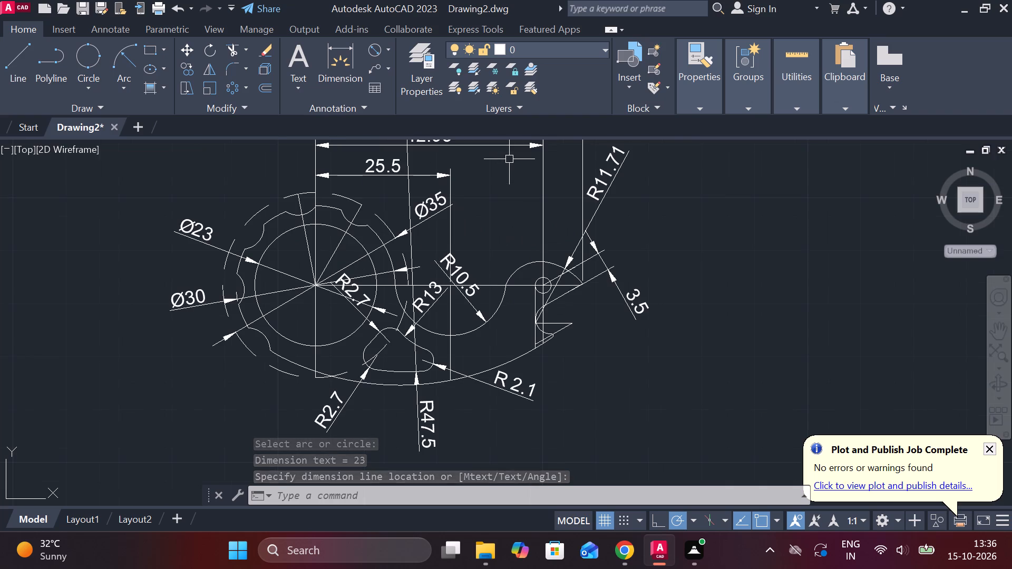
{"action": "scroll", "coordinate": [754, 278], "scroll_direction": "down", "scroll_amount": 1}
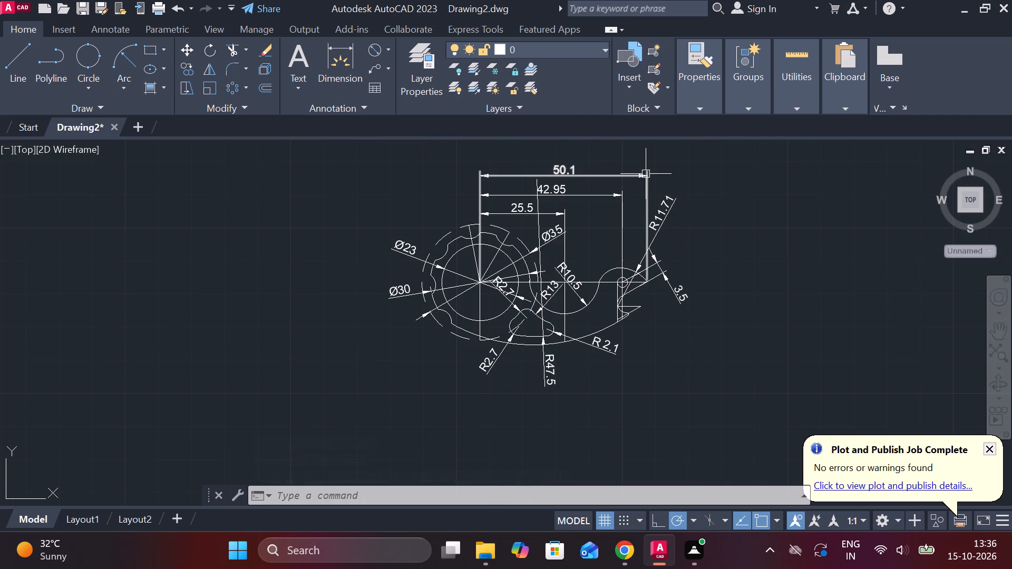
{"action": "scroll", "coordinate": [646, 174], "scroll_direction": "up", "scroll_amount": 1}
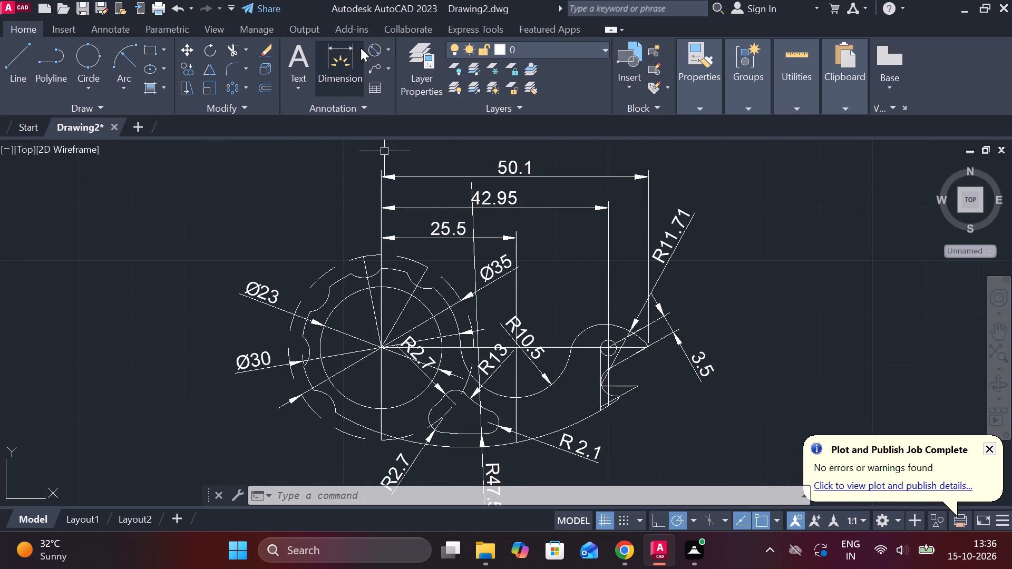
{"action": "left_click", "coordinate": [390, 48]}
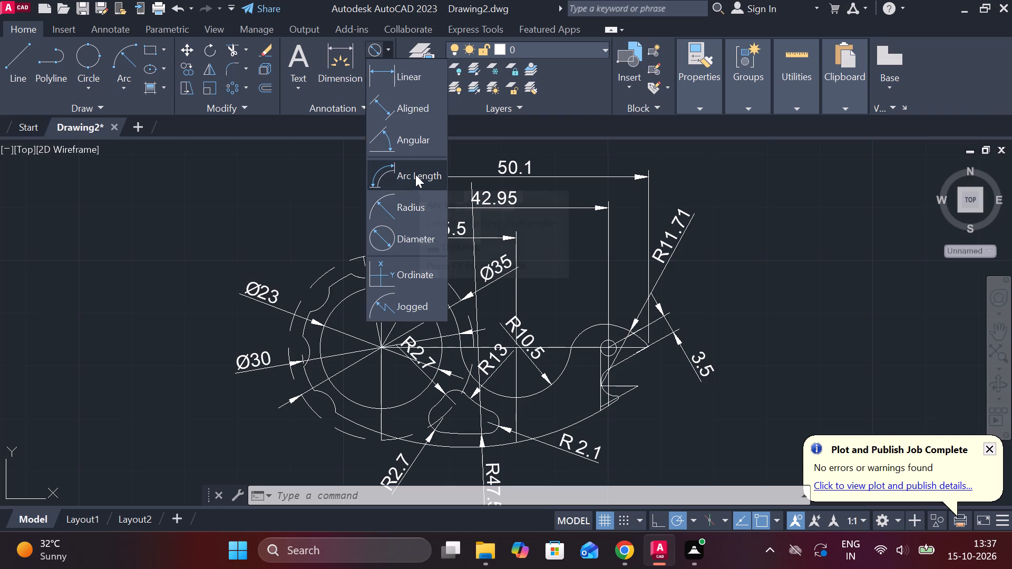
{"action": "left_click", "coordinate": [415, 143]}
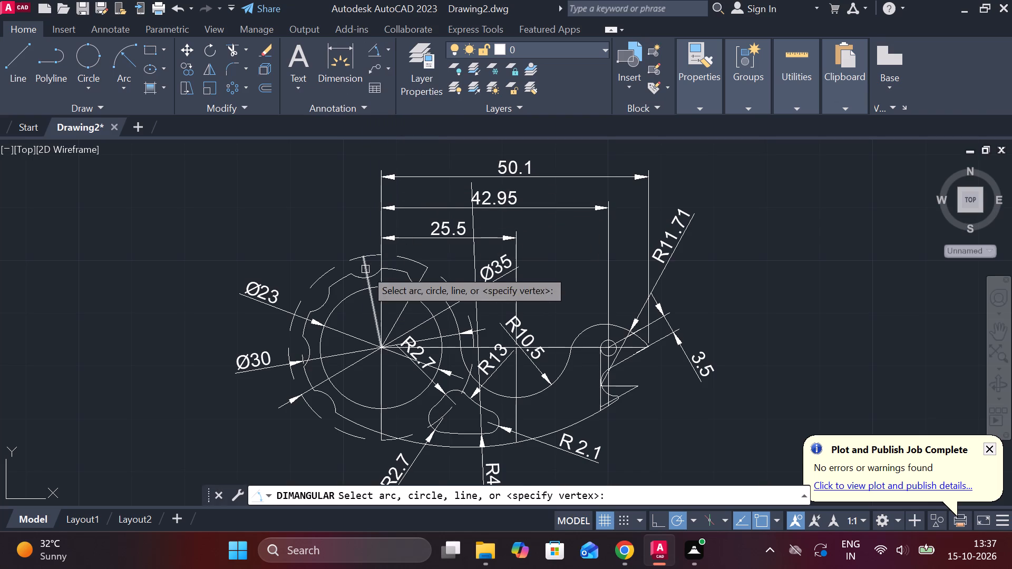
{"action": "left_click", "coordinate": [365, 269]}
{"action": "left_click", "coordinate": [427, 278]}
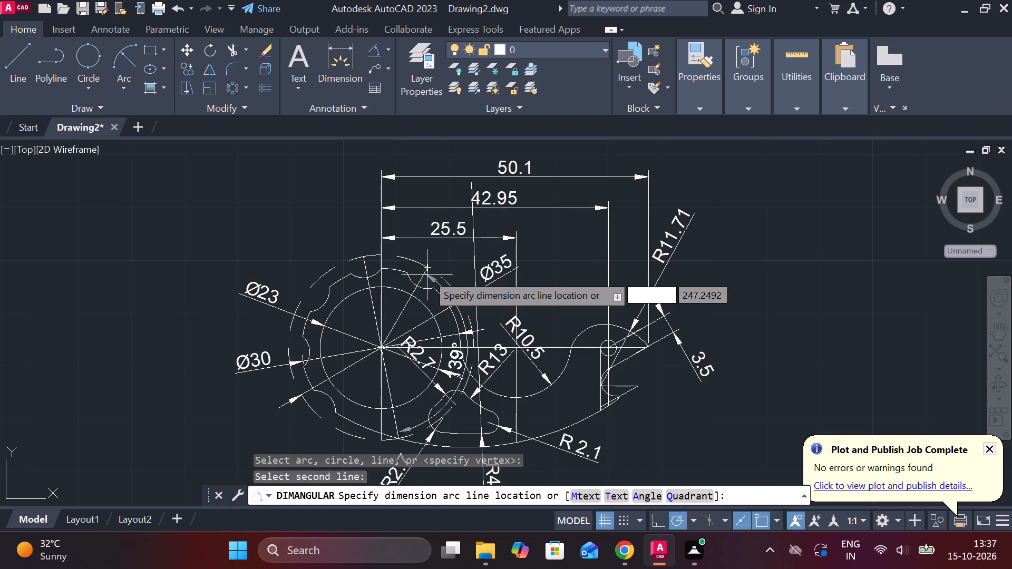
{"action": "left_click", "coordinate": [421, 247]}
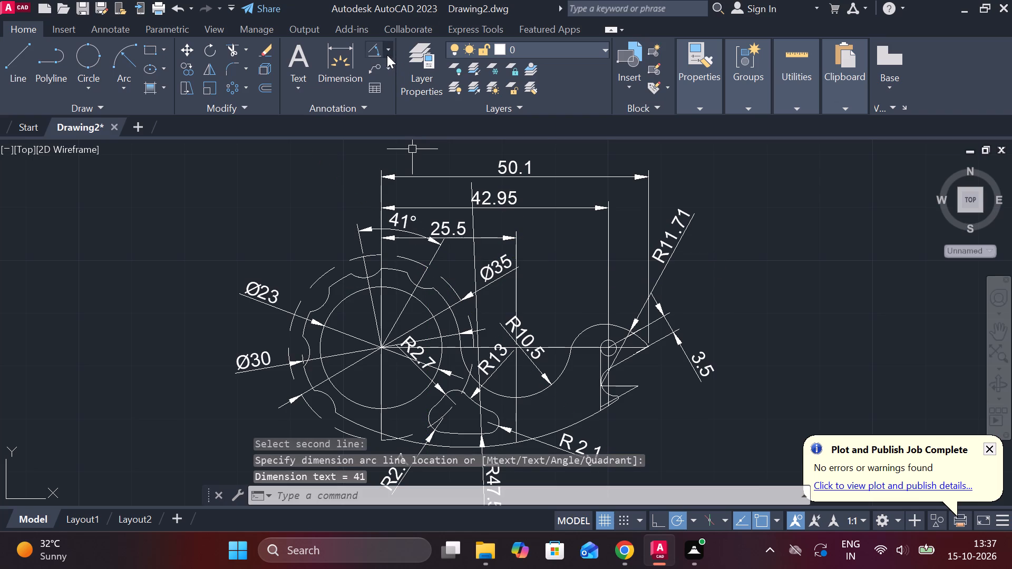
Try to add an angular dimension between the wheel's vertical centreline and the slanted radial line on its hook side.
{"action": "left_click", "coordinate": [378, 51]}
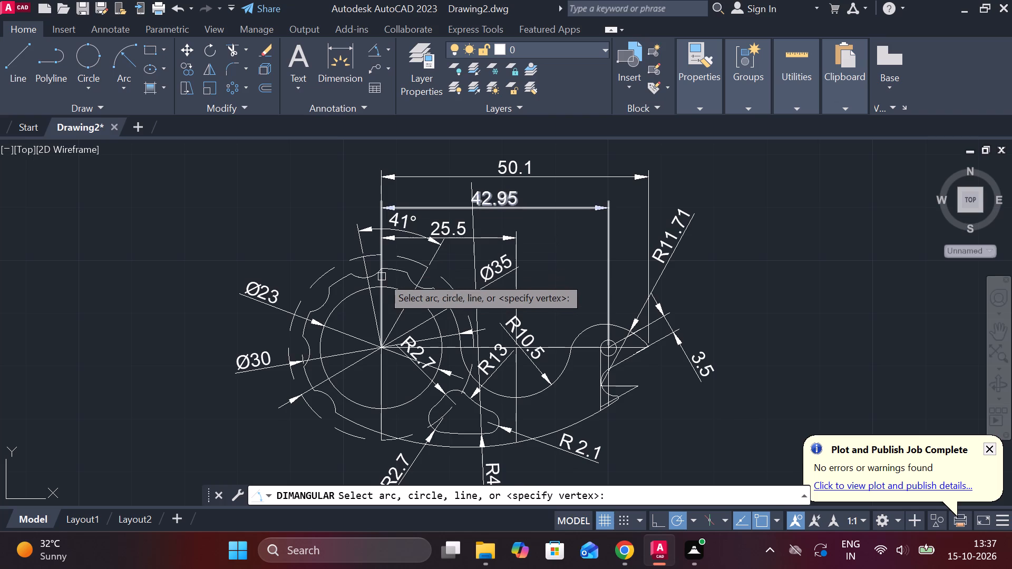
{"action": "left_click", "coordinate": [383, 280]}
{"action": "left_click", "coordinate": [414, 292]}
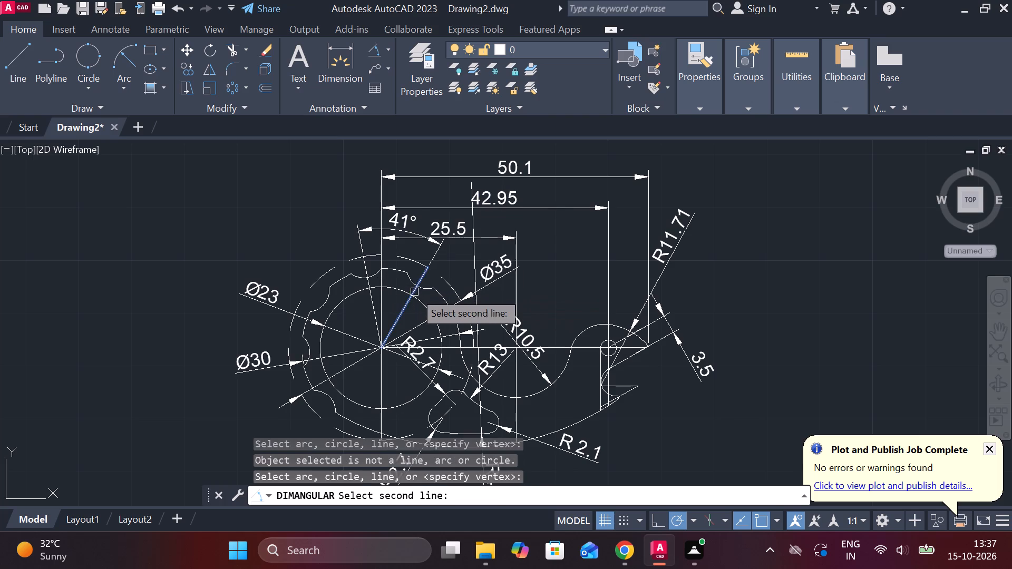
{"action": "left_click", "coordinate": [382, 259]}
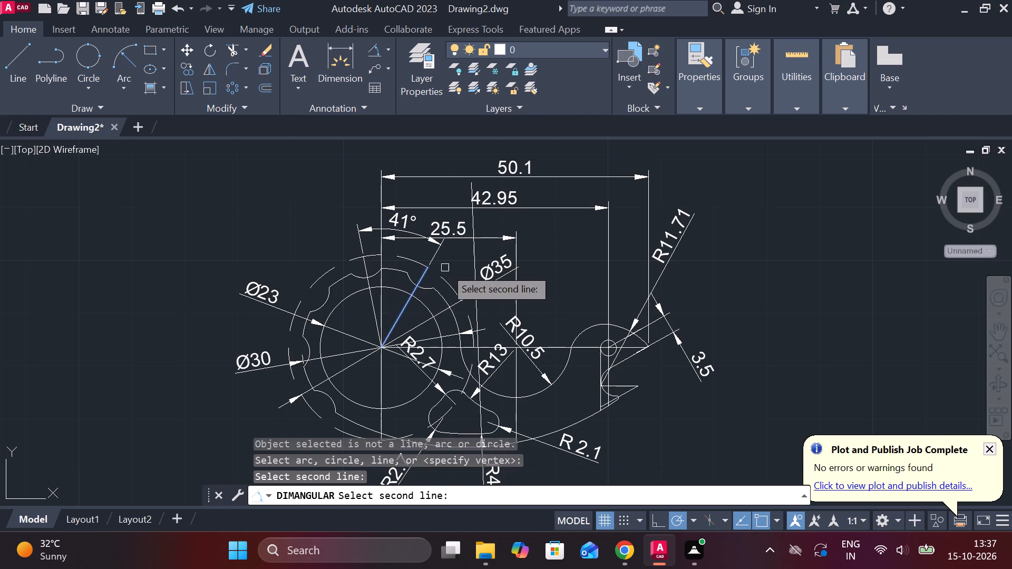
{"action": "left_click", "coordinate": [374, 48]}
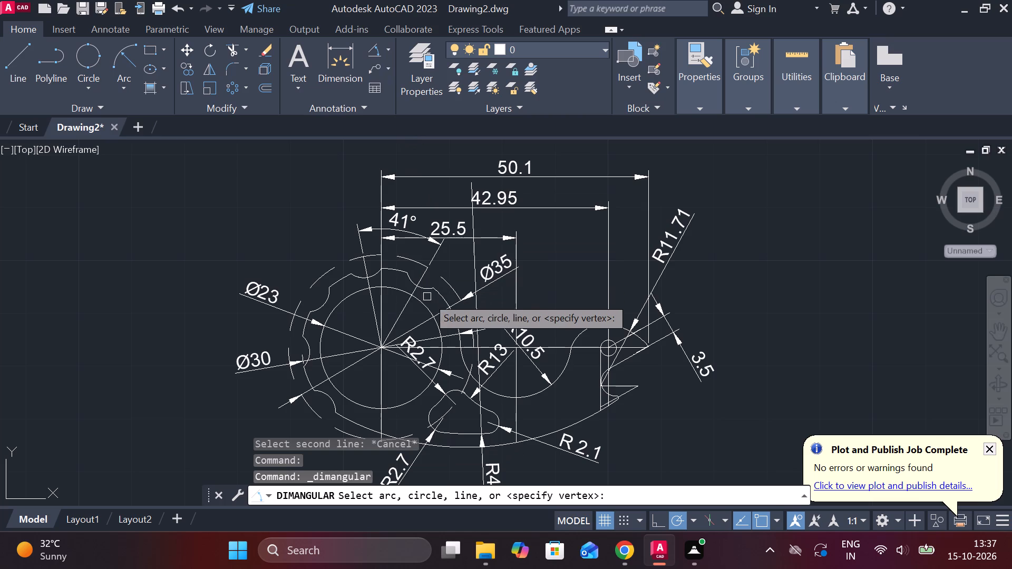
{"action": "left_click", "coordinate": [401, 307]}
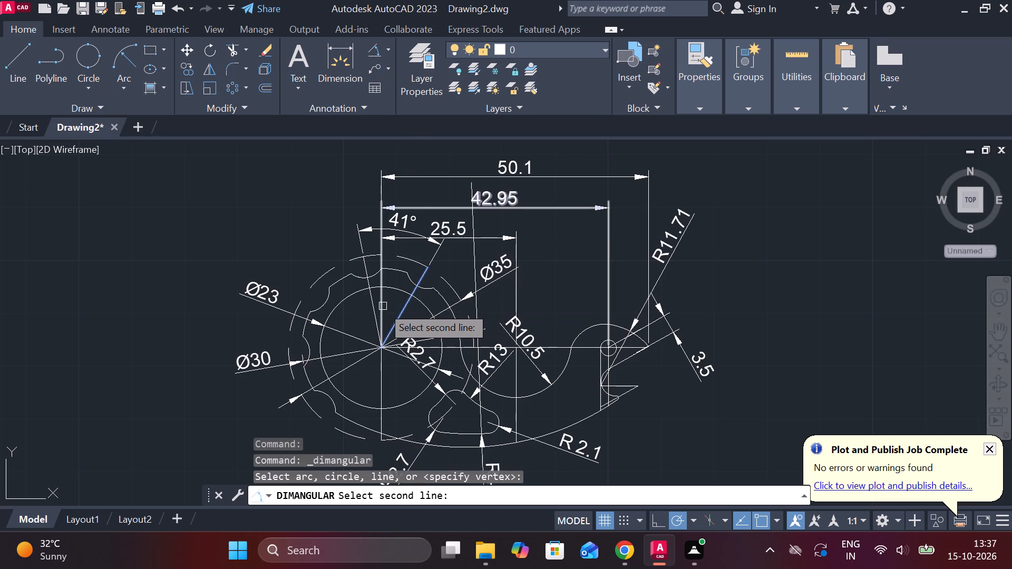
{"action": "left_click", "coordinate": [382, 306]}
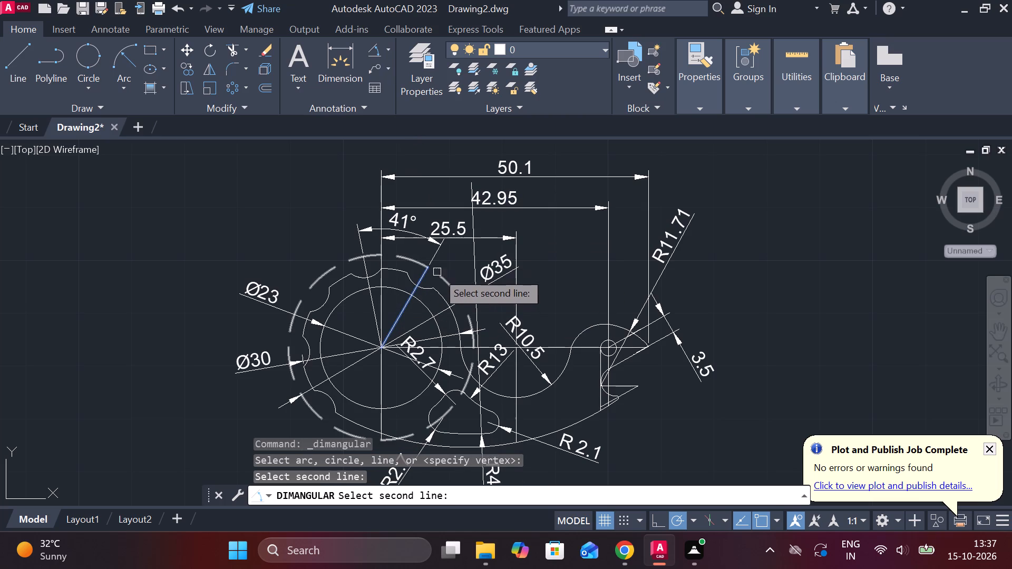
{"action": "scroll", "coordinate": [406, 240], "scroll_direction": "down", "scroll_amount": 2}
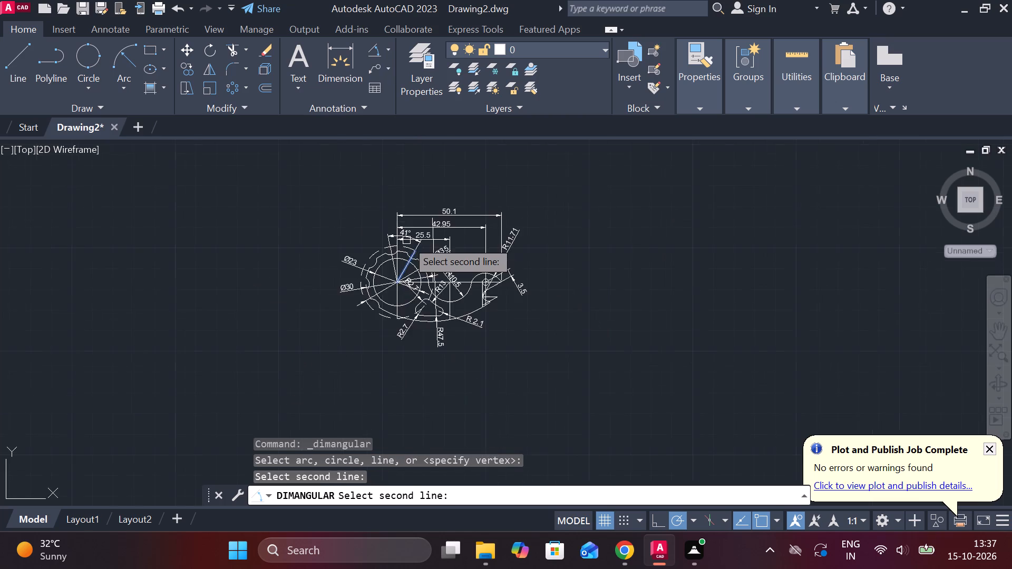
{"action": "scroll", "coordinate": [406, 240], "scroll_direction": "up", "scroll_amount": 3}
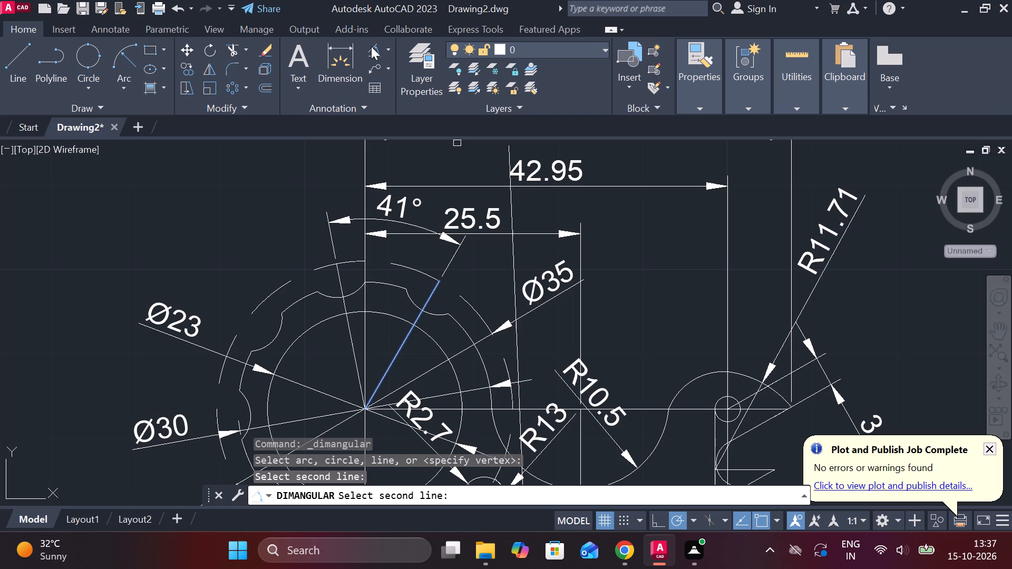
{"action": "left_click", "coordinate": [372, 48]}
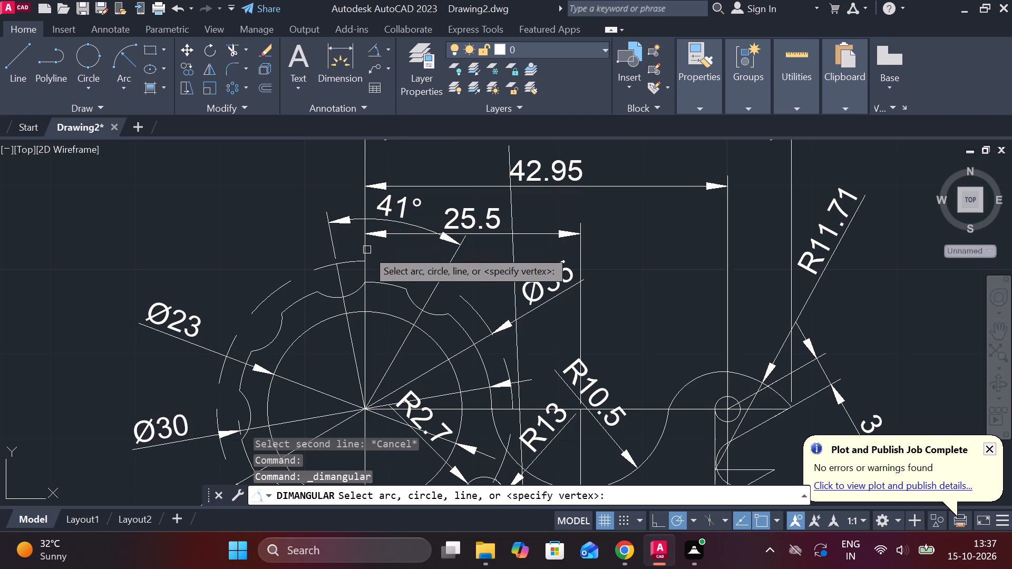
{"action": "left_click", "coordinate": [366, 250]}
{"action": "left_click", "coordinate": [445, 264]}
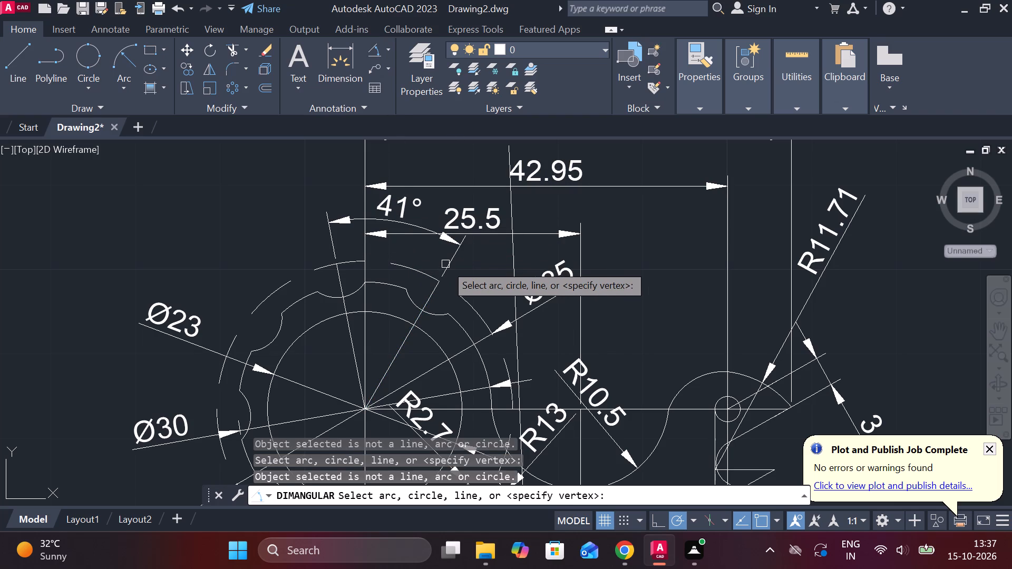
Trim the leftover slanted and horizontal construction lines projecting beyond the hook's inner curve.
{"action": "scroll", "coordinate": [423, 239], "scroll_direction": "down", "scroll_amount": 1}
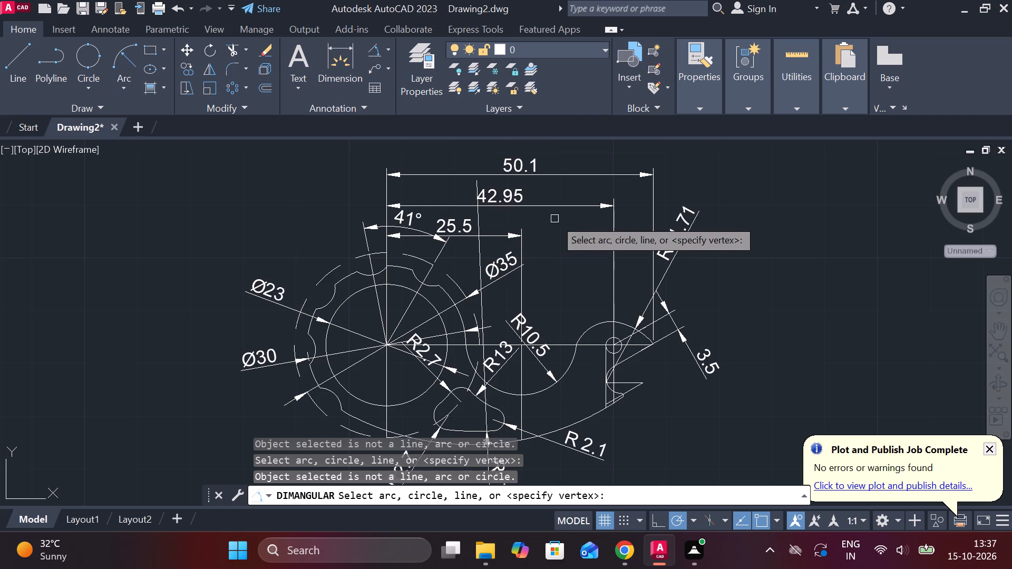
{"action": "scroll", "coordinate": [764, 335], "scroll_direction": "down", "scroll_amount": 1}
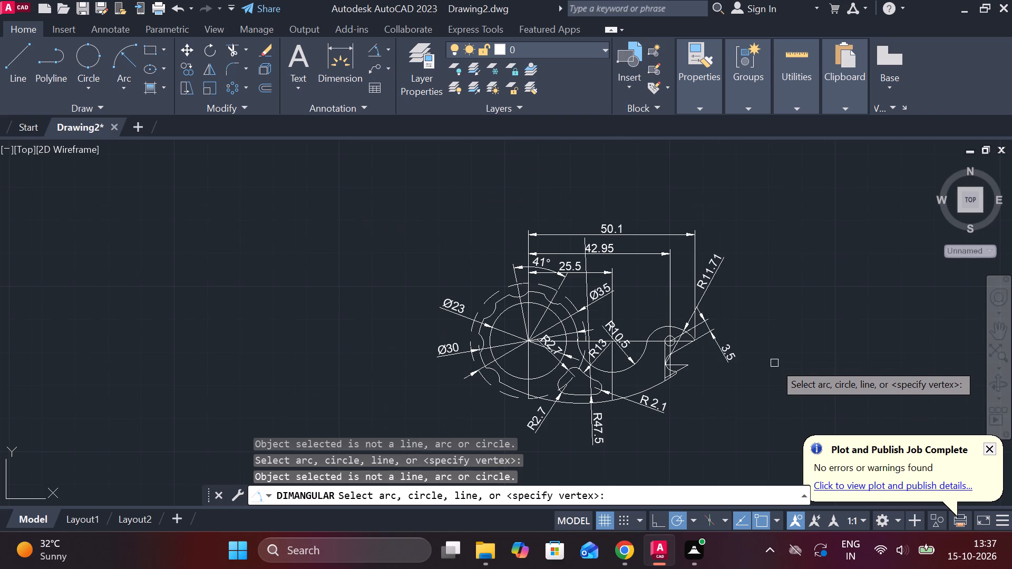
{"action": "scroll", "coordinate": [774, 363], "scroll_direction": "up", "scroll_amount": 2}
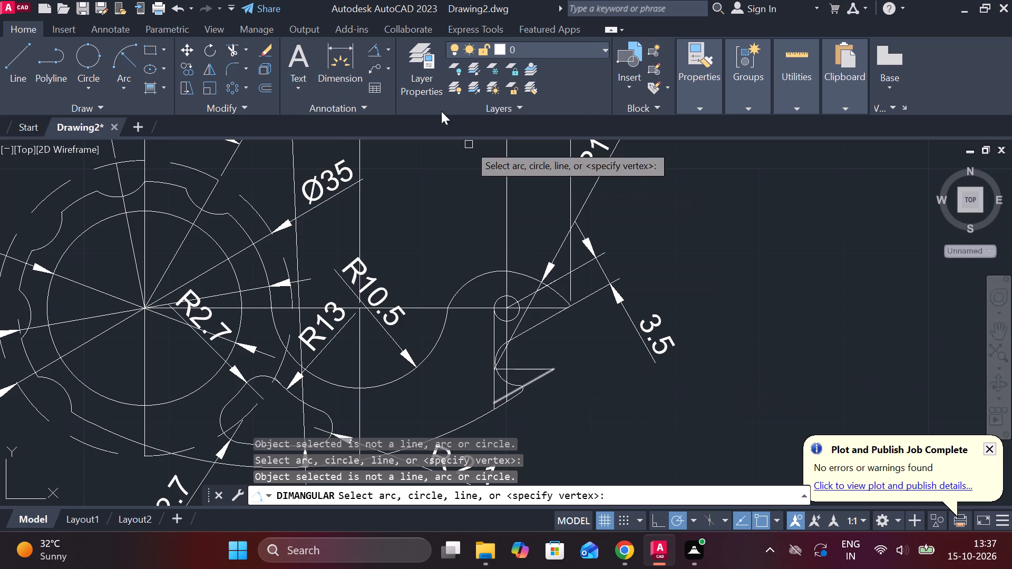
{"action": "left_click", "coordinate": [230, 45]}
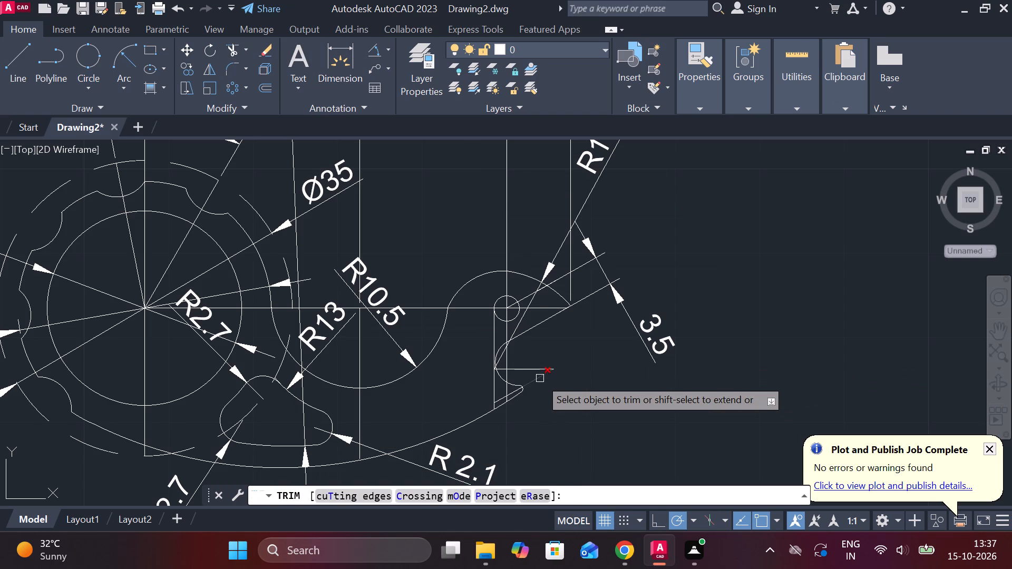
{"action": "left_click", "coordinate": [540, 378]}
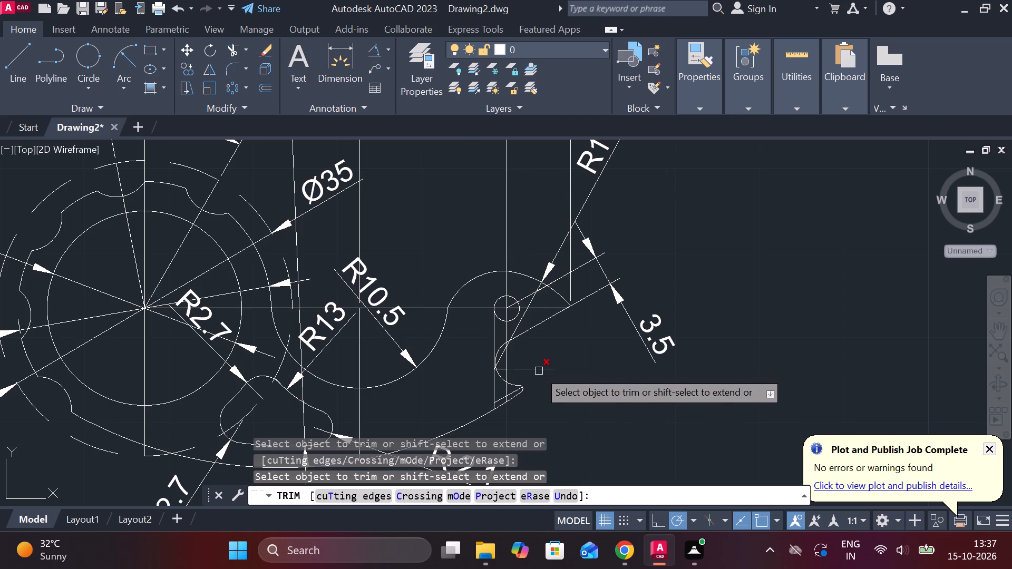
{"action": "left_click", "coordinate": [539, 371]}
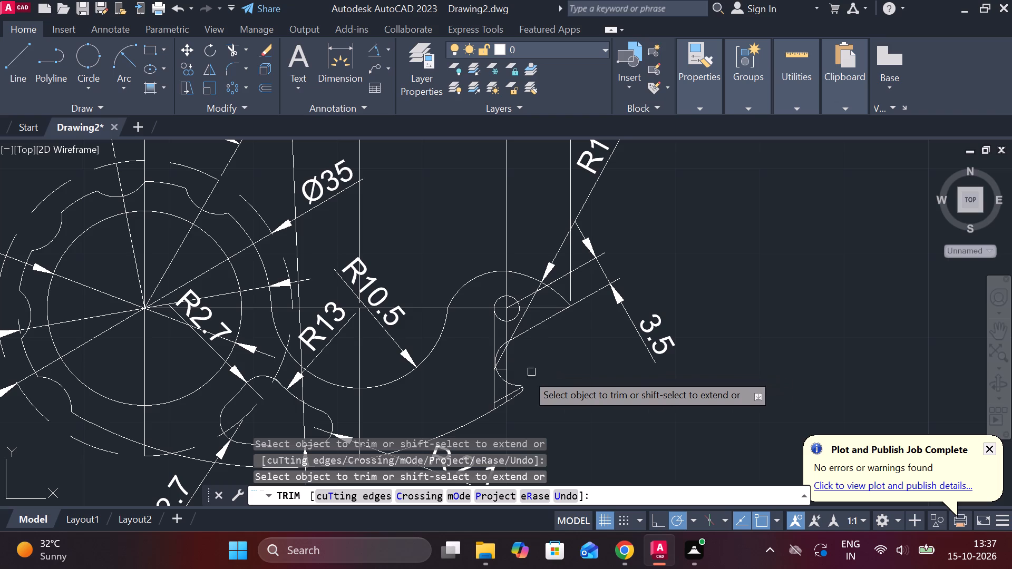
{"action": "scroll", "coordinate": [508, 378], "scroll_direction": "up", "scroll_amount": 1}
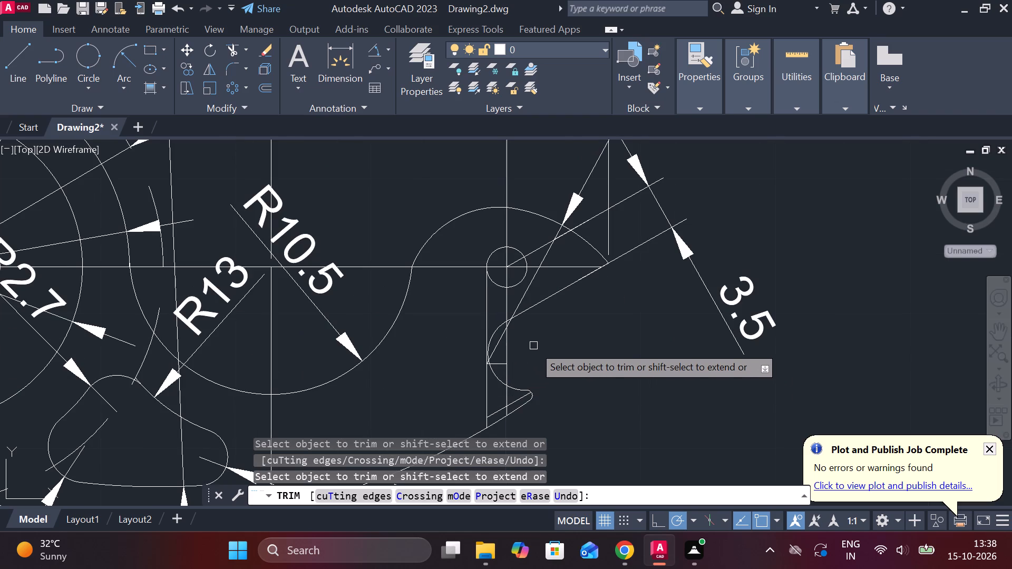
{"action": "scroll", "coordinate": [524, 351], "scroll_direction": "up", "scroll_amount": 1}
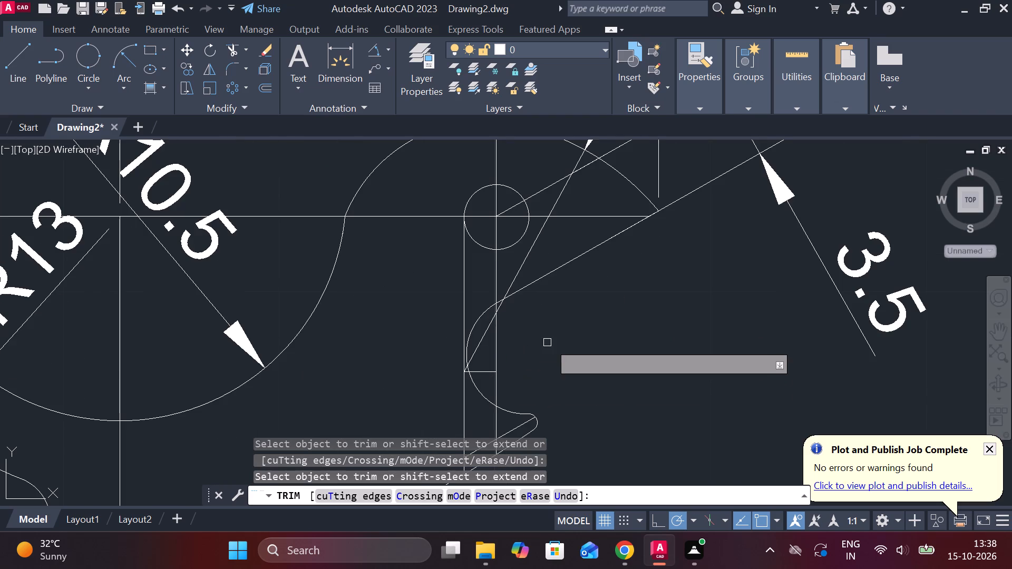
{"action": "scroll", "coordinate": [551, 336], "scroll_direction": "down", "scroll_amount": 1}
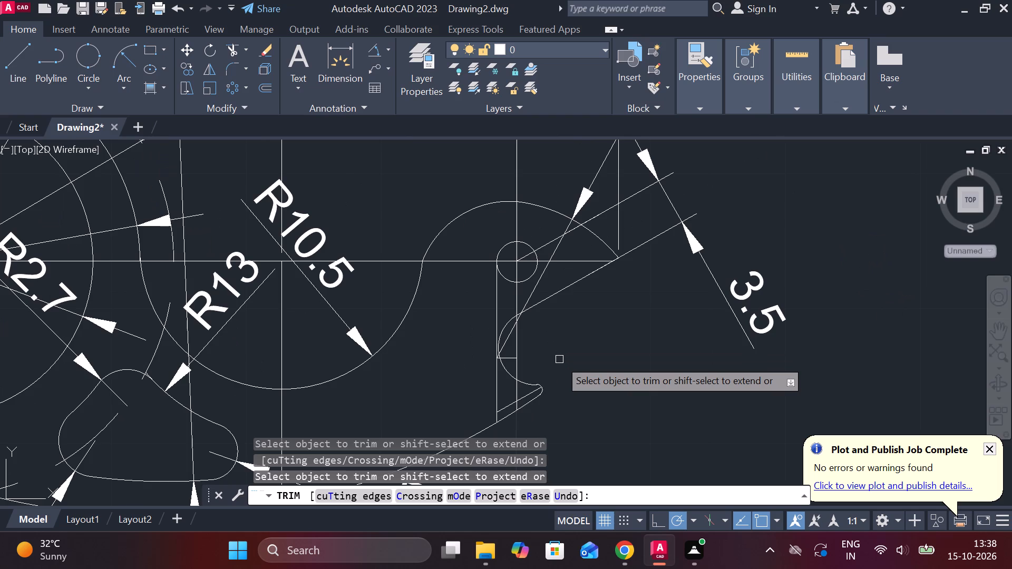
{"action": "scroll", "coordinate": [559, 359], "scroll_direction": "down", "scroll_amount": 1}
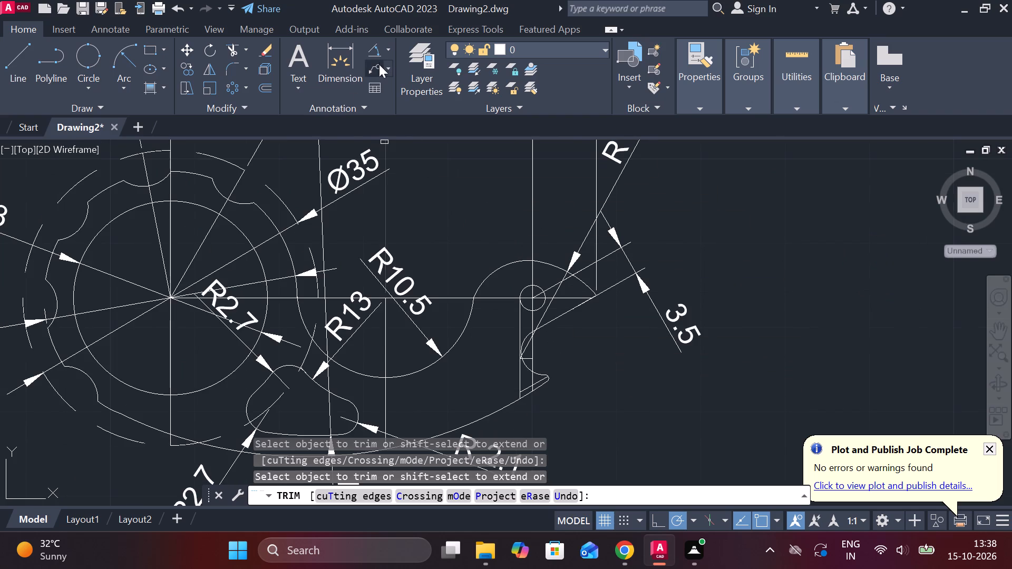
Add a vertical aligned dimension from the short horizontal line at the hook's throat up to the horizontal centreline, placed outside the hook.
{"action": "left_click", "coordinate": [385, 50]}
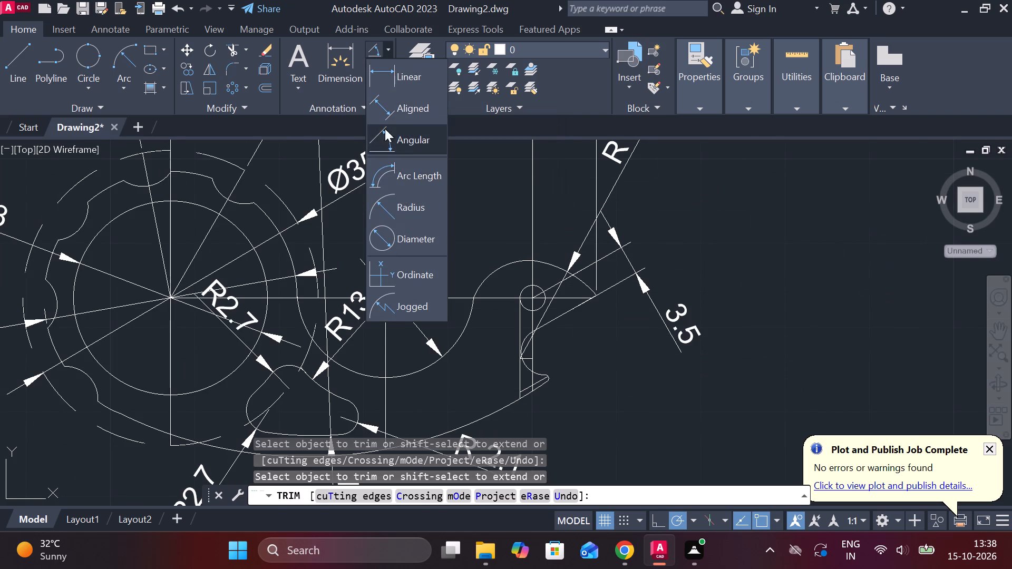
{"action": "left_click", "coordinate": [394, 111]}
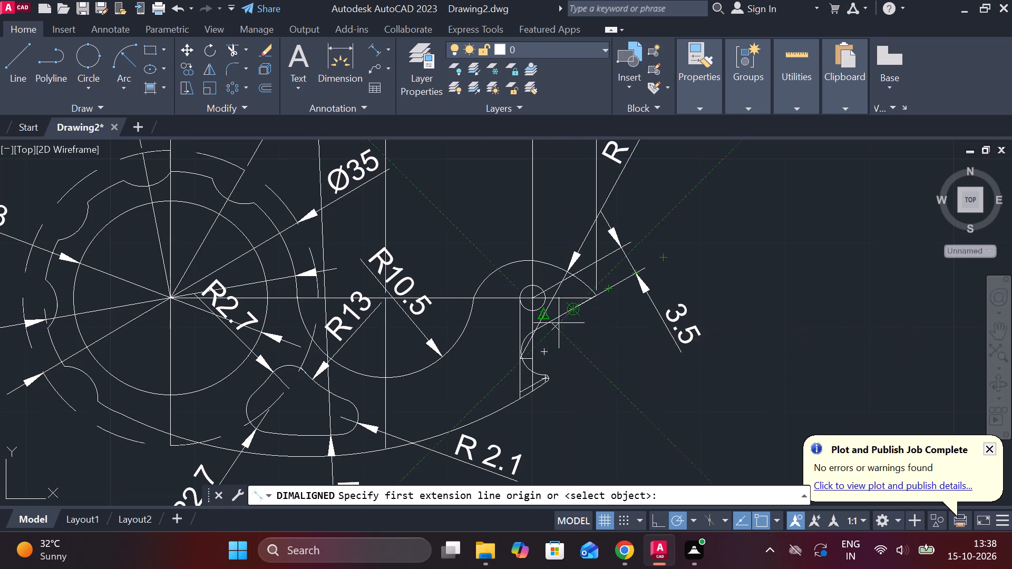
{"action": "scroll", "coordinate": [600, 360], "scroll_direction": "down", "scroll_amount": 1}
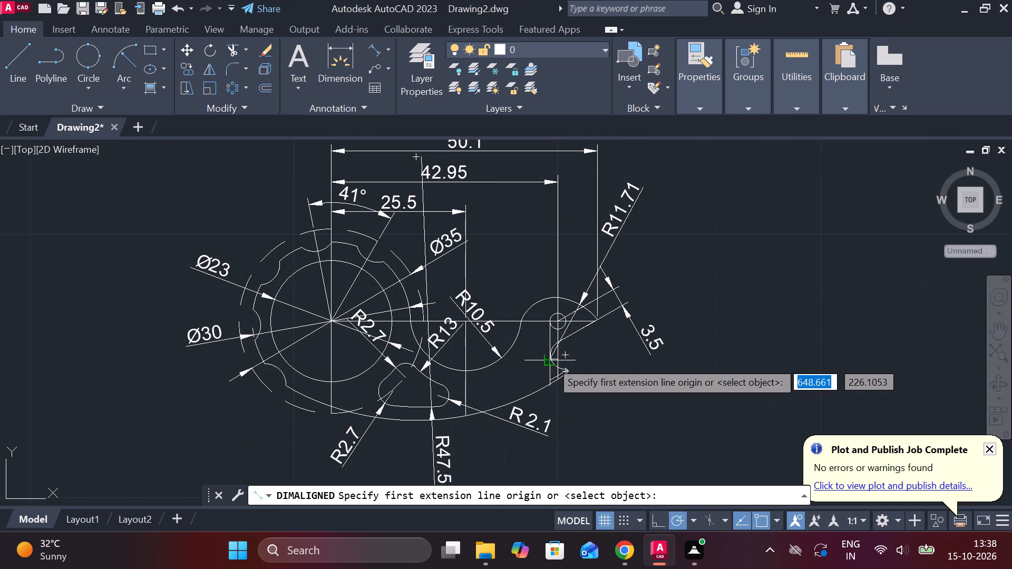
{"action": "scroll", "coordinate": [557, 357], "scroll_direction": "up", "scroll_amount": 3}
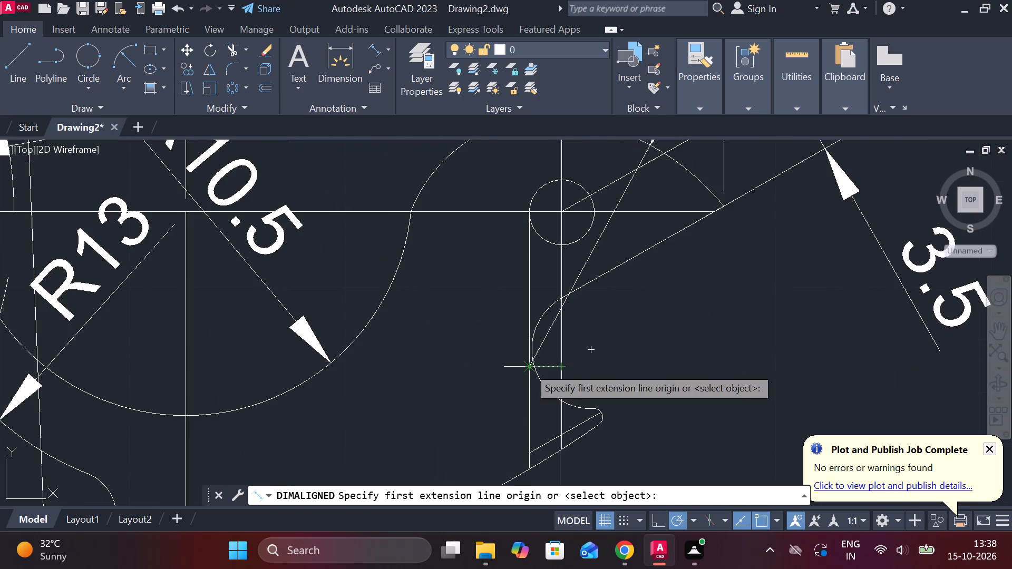
{"action": "double_click", "coordinate": [528, 367]}
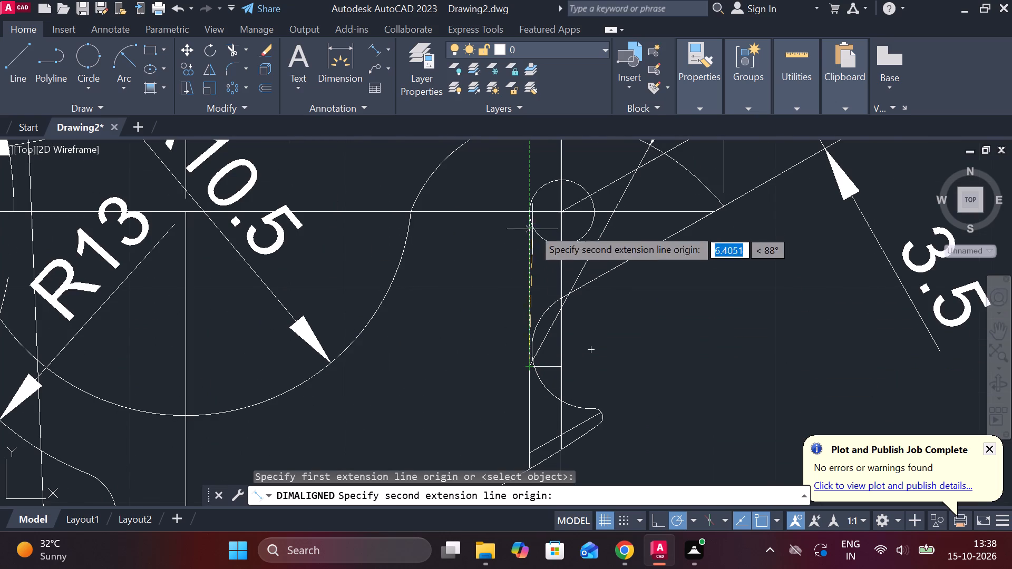
{"action": "left_click", "coordinate": [532, 209]}
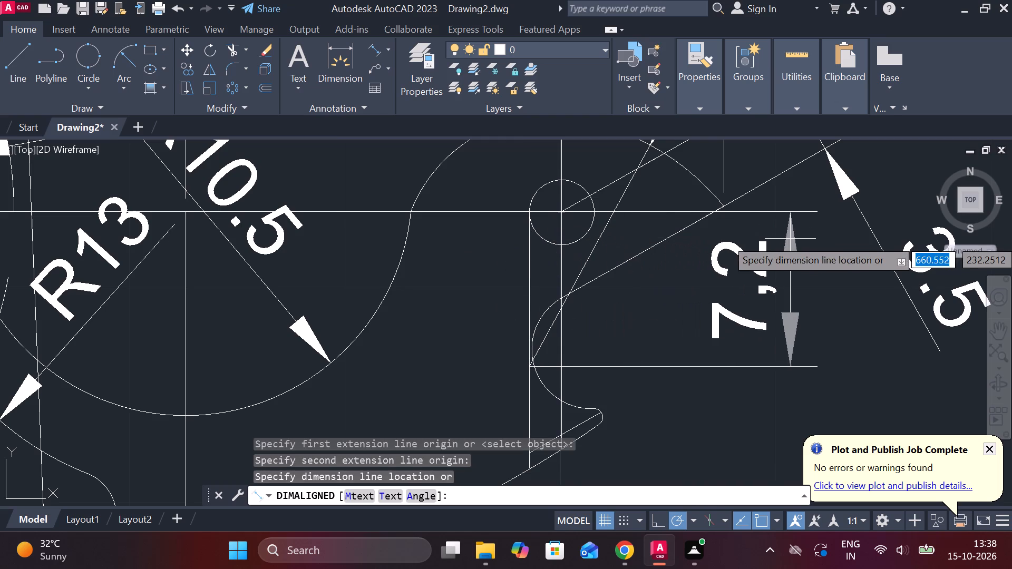
{"action": "left_click", "coordinate": [807, 256]}
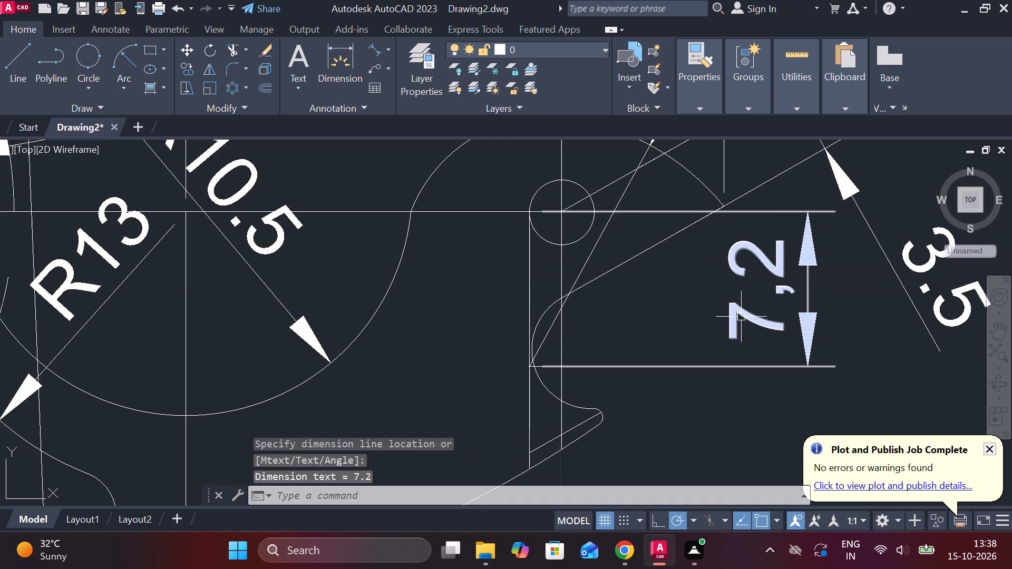
Change the text of the hook's new vertical dimension to 7.2, using a decimal point.
{"action": "double_click", "coordinate": [741, 317]}
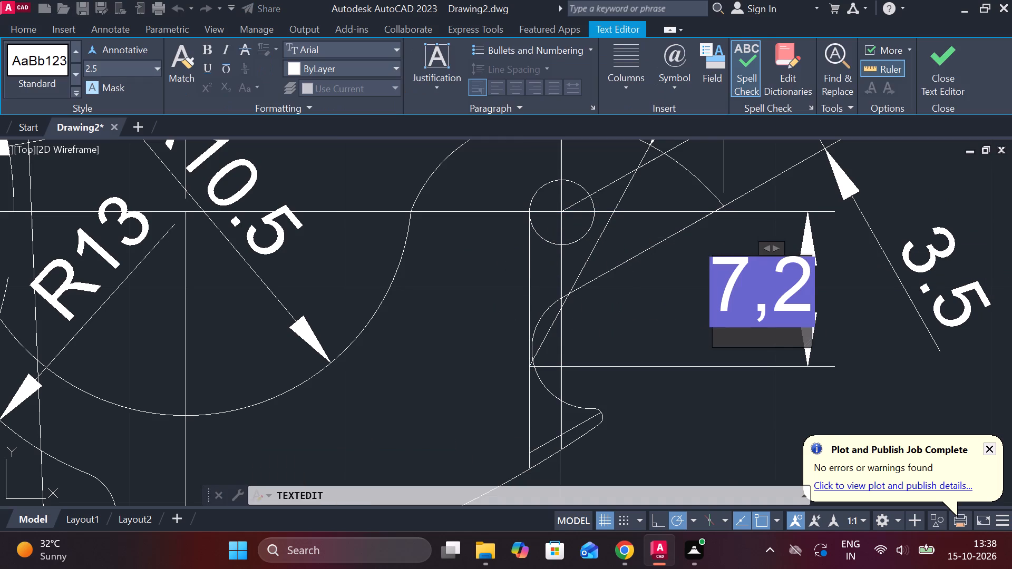
{"action": "key", "text": "Right"}
{"action": "key", "text": "Right"}
{"action": "key", "text": "Right"}
{"action": "key", "text": "Right"}
{"action": "key", "text": "Right"}
{"action": "key", "text": "BackSpace"}
{"action": "key", "text": "7"}
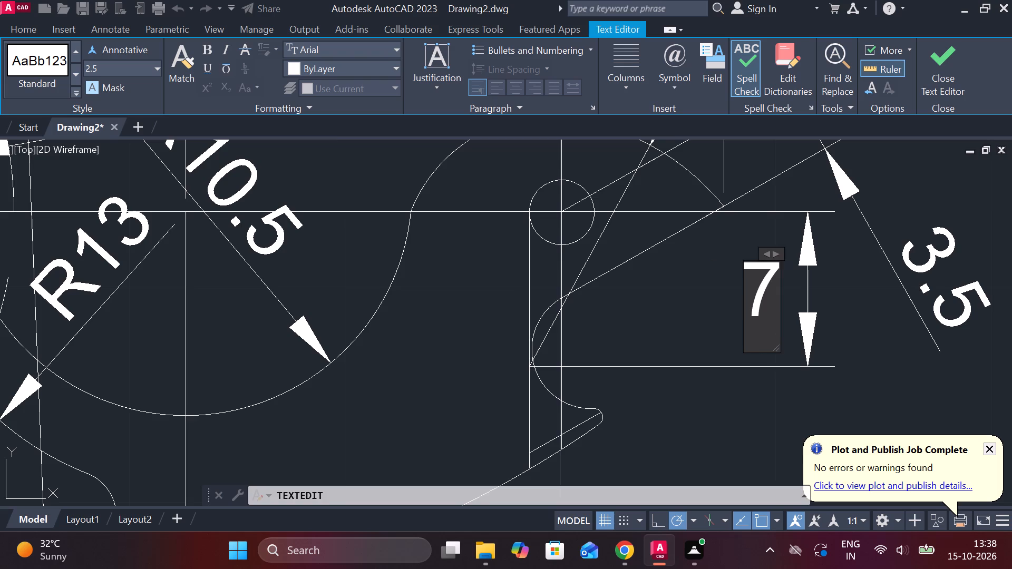
{"action": "key", "text": "period"}
{"action": "key", "text": "2"}
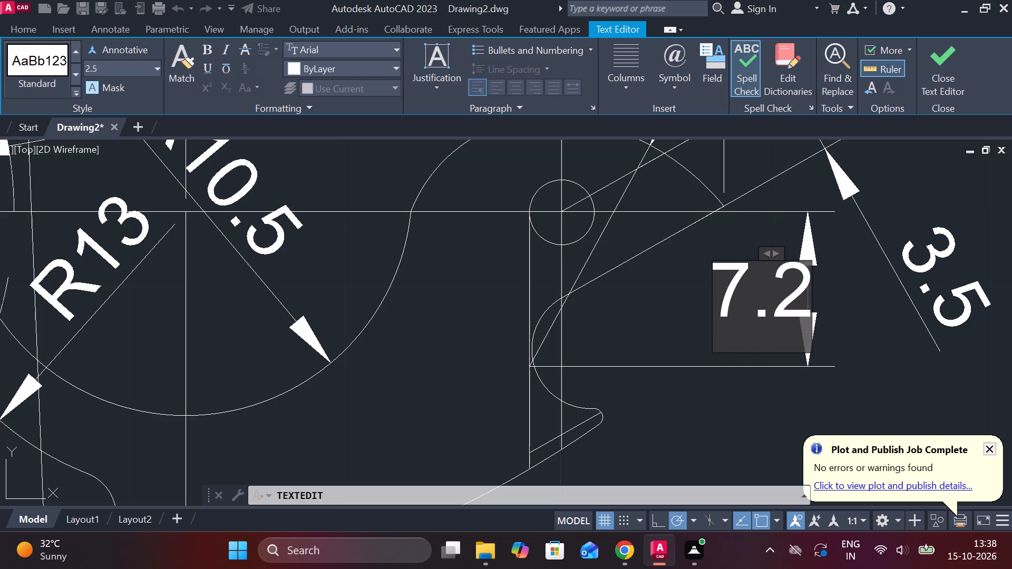
{"action": "left_click", "coordinate": [771, 289]}
{"action": "left_click", "coordinate": [857, 296]}
Draw a closed 190 by 65 rectangle with the Line tool in the empty area beside the part, on its hook side.
{"action": "scroll", "coordinate": [857, 296], "scroll_direction": "down", "scroll_amount": 4}
{"action": "scroll", "coordinate": [970, 296], "scroll_direction": "up", "scroll_amount": 2}
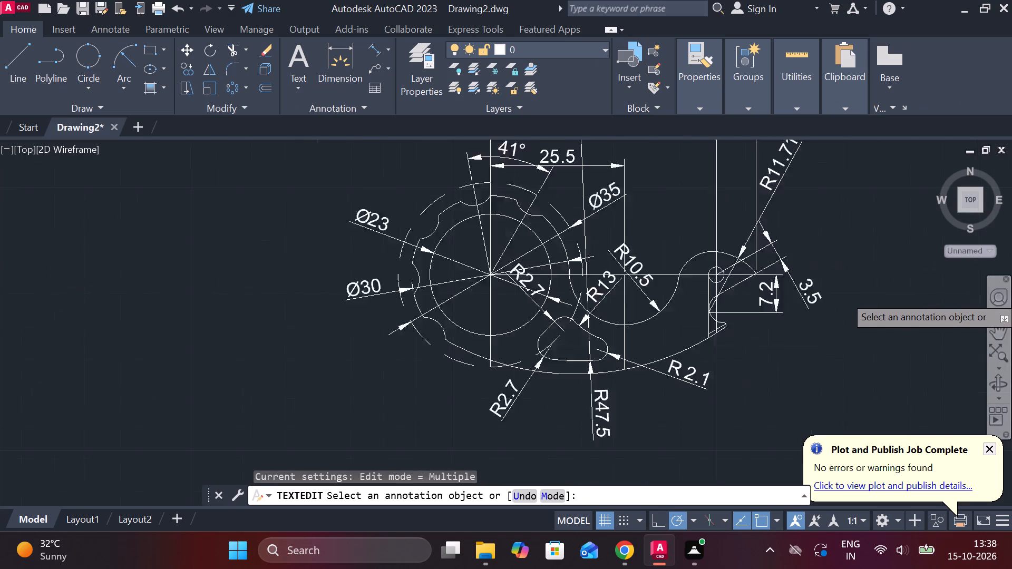
{"action": "scroll", "coordinate": [970, 296], "scroll_direction": "up", "scroll_amount": 1}
{"action": "scroll", "coordinate": [888, 279], "scroll_direction": "down", "scroll_amount": 2}
{"action": "scroll", "coordinate": [184, 218], "scroll_direction": "down", "scroll_amount": 2}
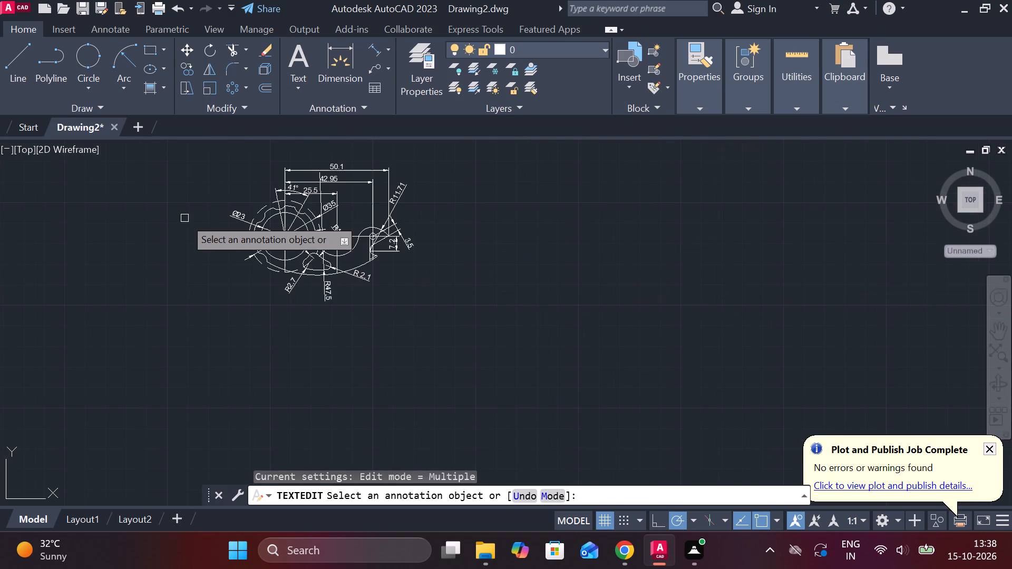
{"action": "scroll", "coordinate": [432, 173], "scroll_direction": "up", "scroll_amount": 2}
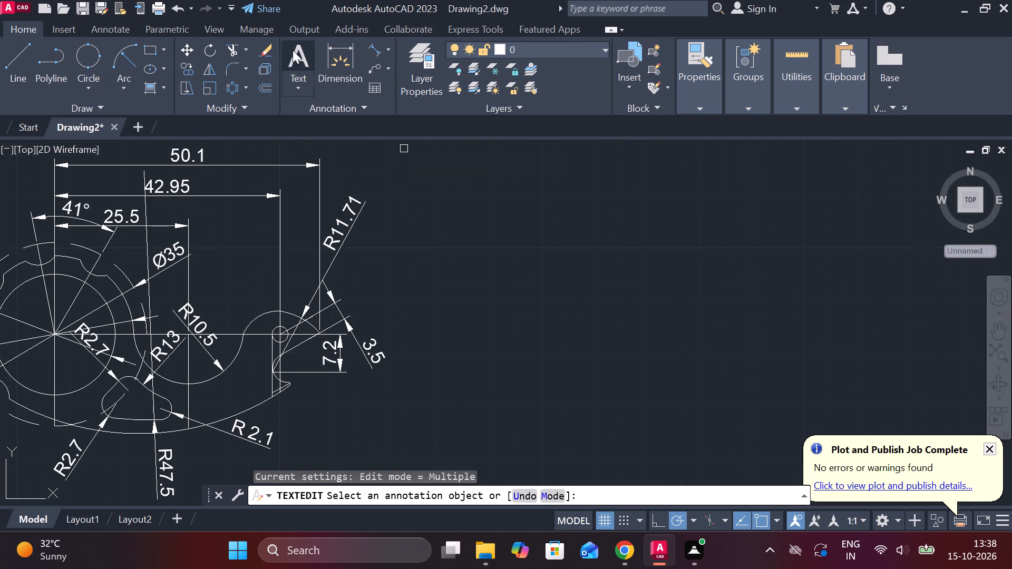
{"action": "left_click", "coordinate": [12, 57]}
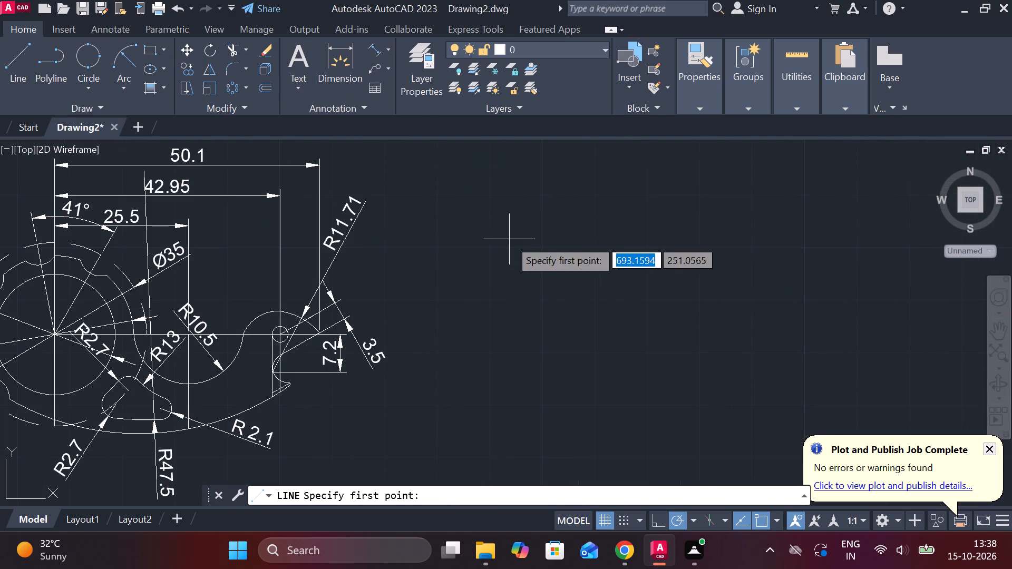
{"action": "left_click", "coordinate": [484, 217]}
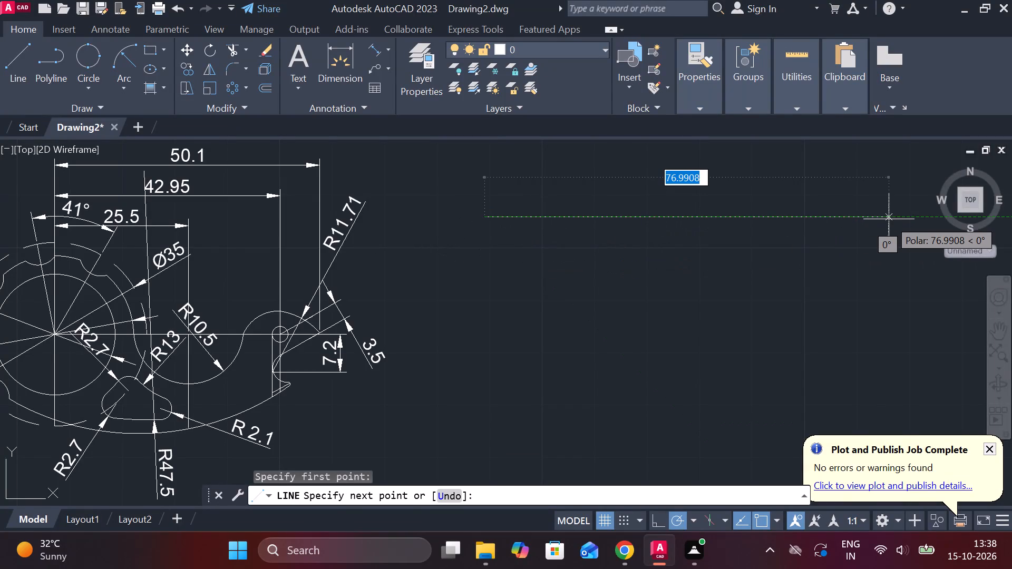
{"action": "key", "text": "1"}
{"action": "type", "text": "90"}
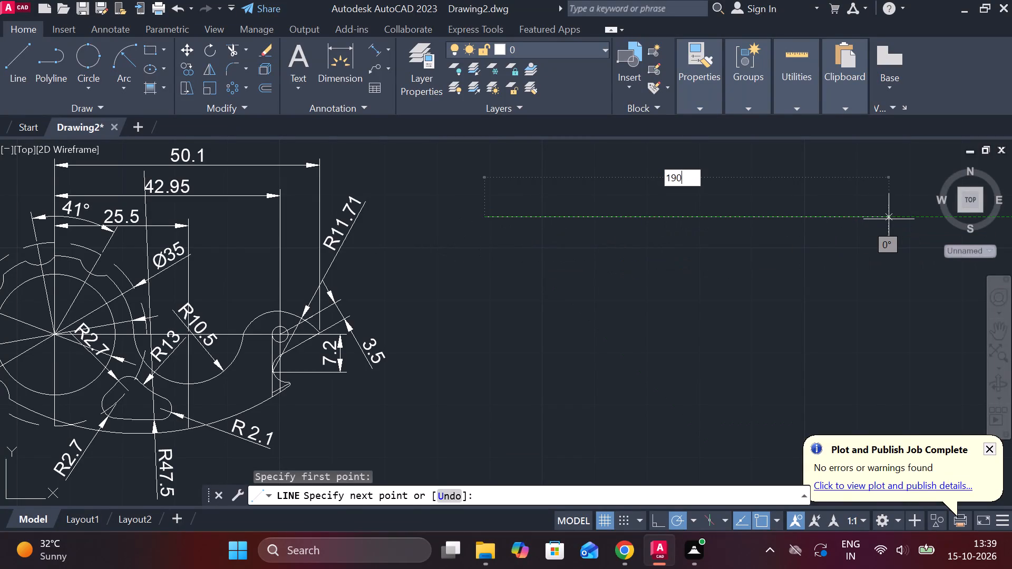
{"action": "key", "text": "Return"}
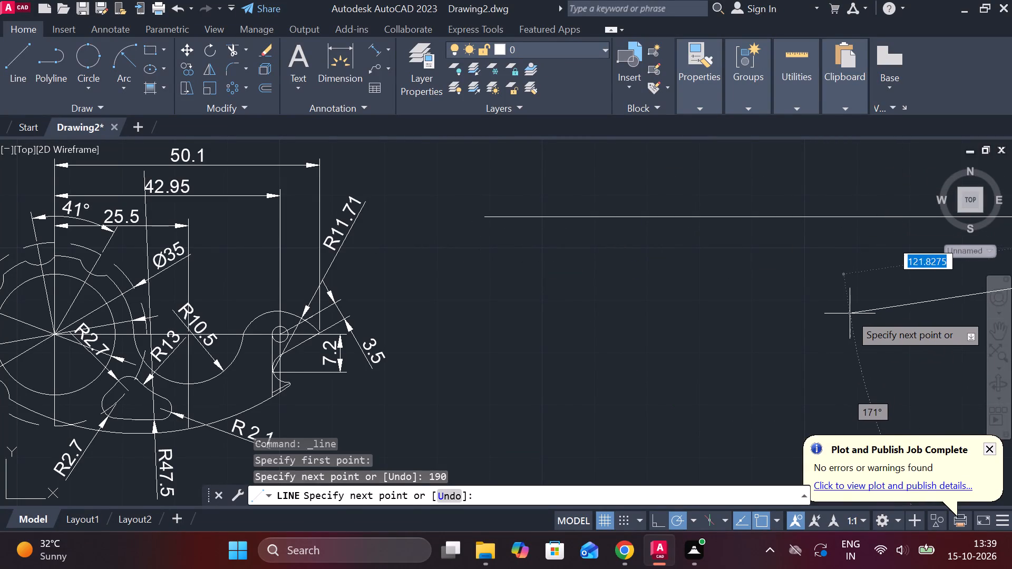
{"action": "scroll", "coordinate": [850, 313], "scroll_direction": "down", "scroll_amount": 2}
{"action": "scroll", "coordinate": [268, 295], "scroll_direction": "down", "scroll_amount": 1}
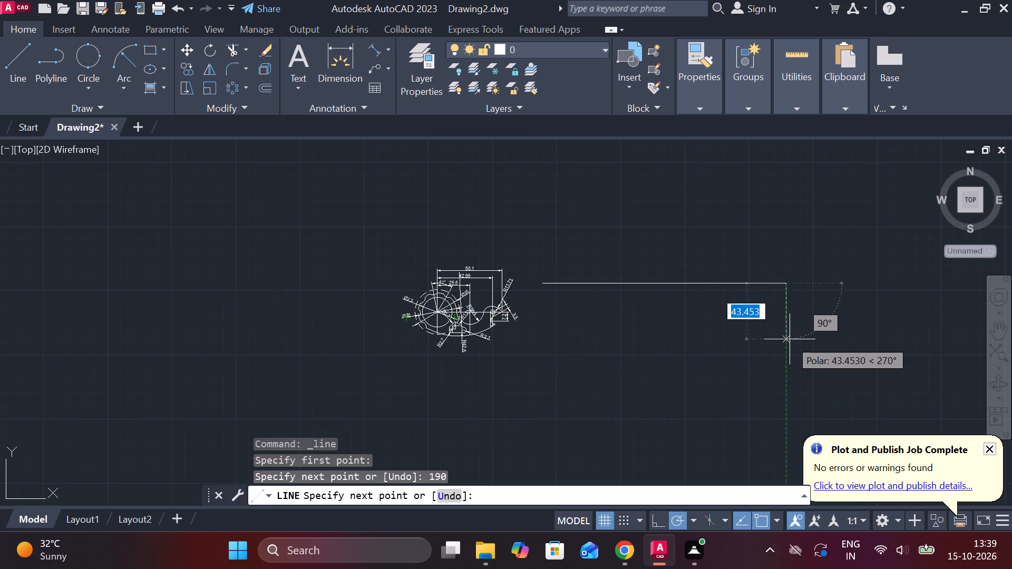
{"action": "type", "text": "65"}
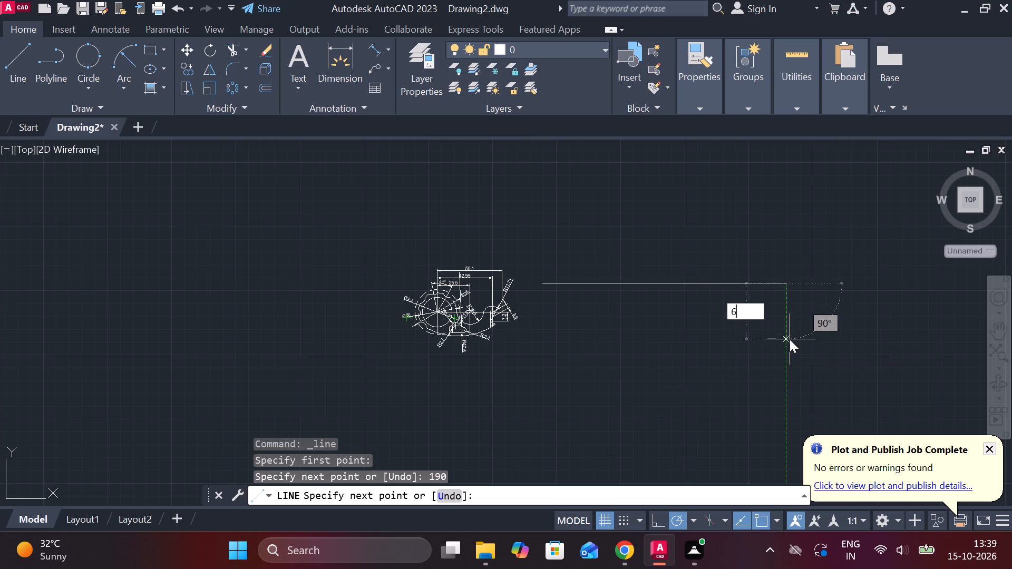
{"action": "key", "text": "Return"}
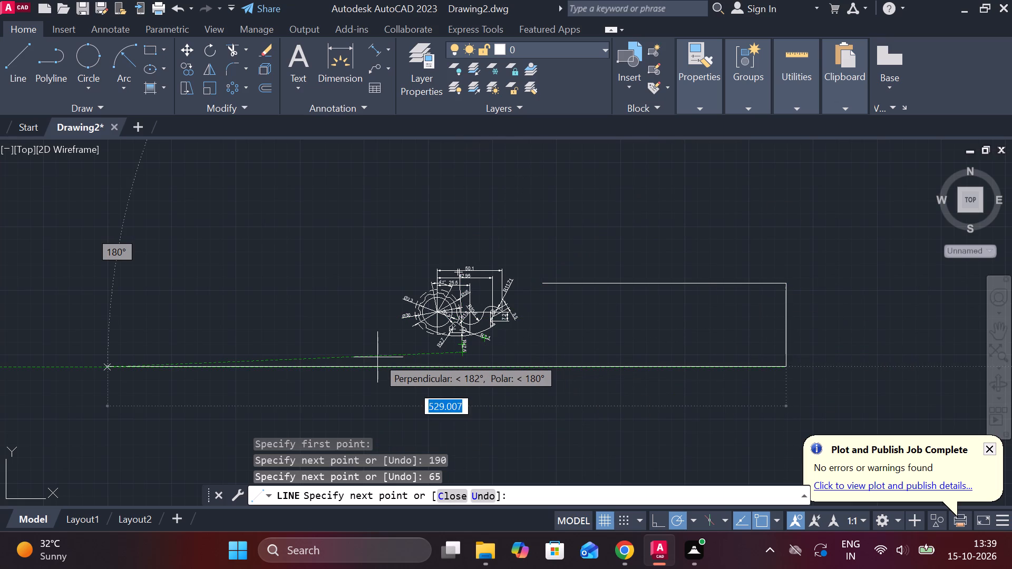
{"action": "key", "text": "1"}
{"action": "type", "text": "90"}
{"action": "key", "text": "Return"}
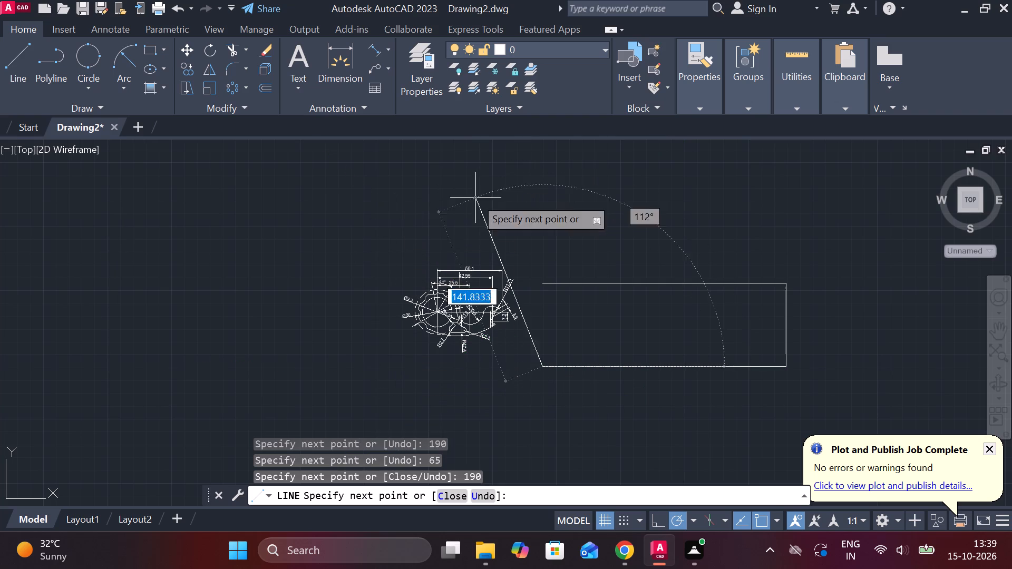
{"action": "left_click", "coordinate": [542, 288]}
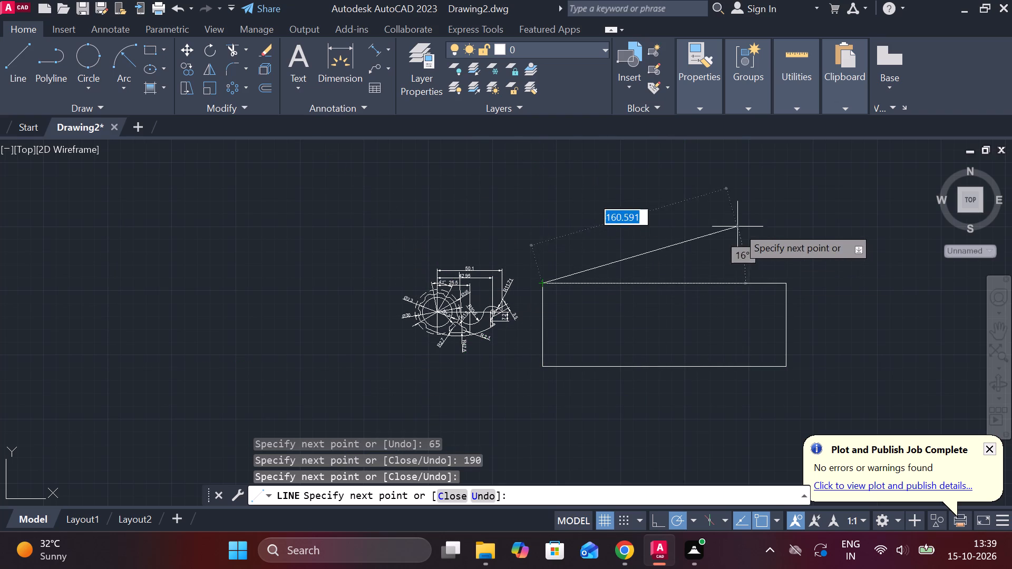
{"action": "key", "text": "Escape"}
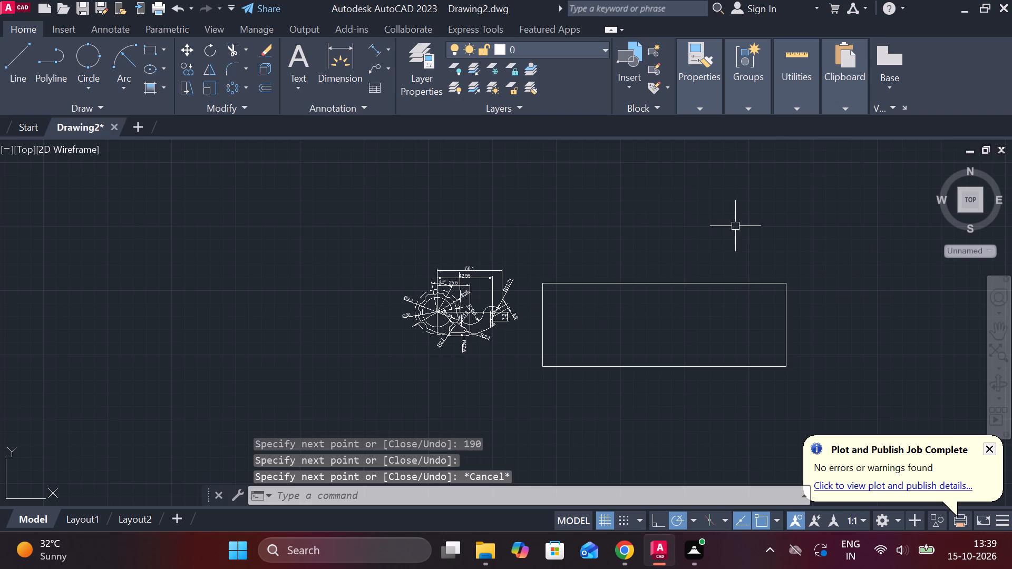
Copy the 190 by 65 rectangle's bottom edge upward at distances of 20, 27, 34, 41, 48 and 55.
{"action": "left_click", "coordinate": [723, 366]}
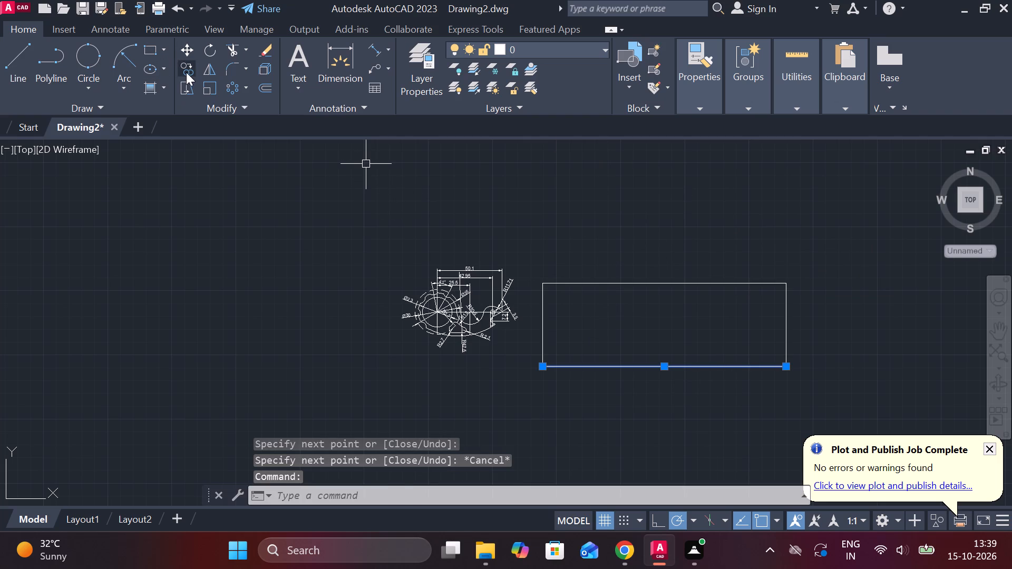
{"action": "left_click", "coordinate": [186, 72]}
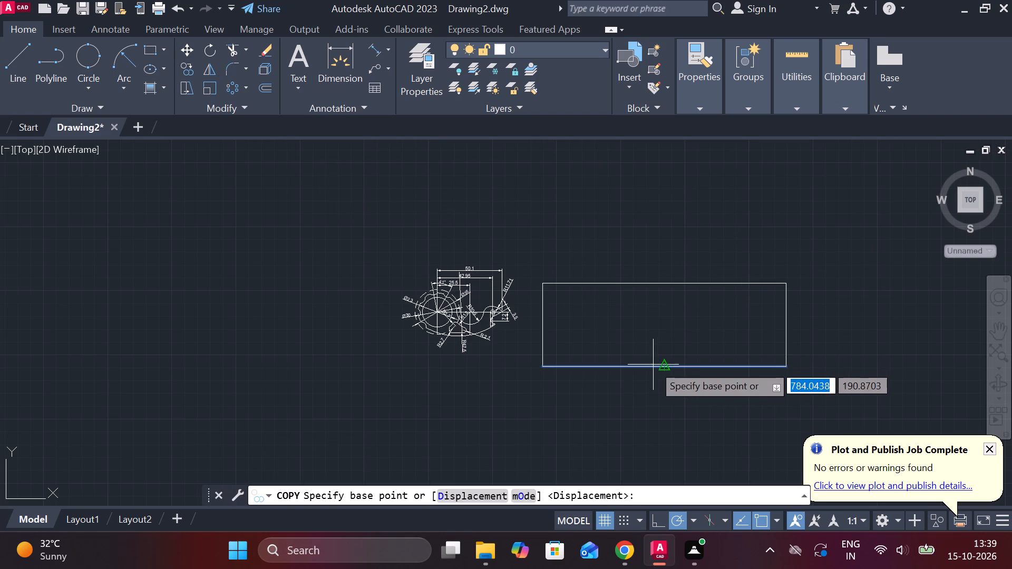
{"action": "left_click", "coordinate": [665, 365]}
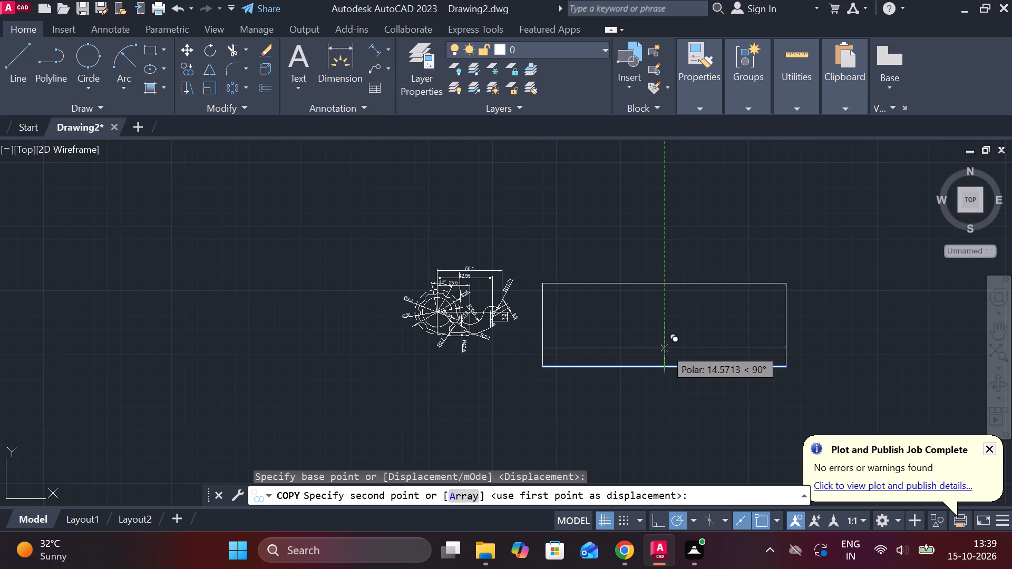
{"action": "key", "text": "2"}
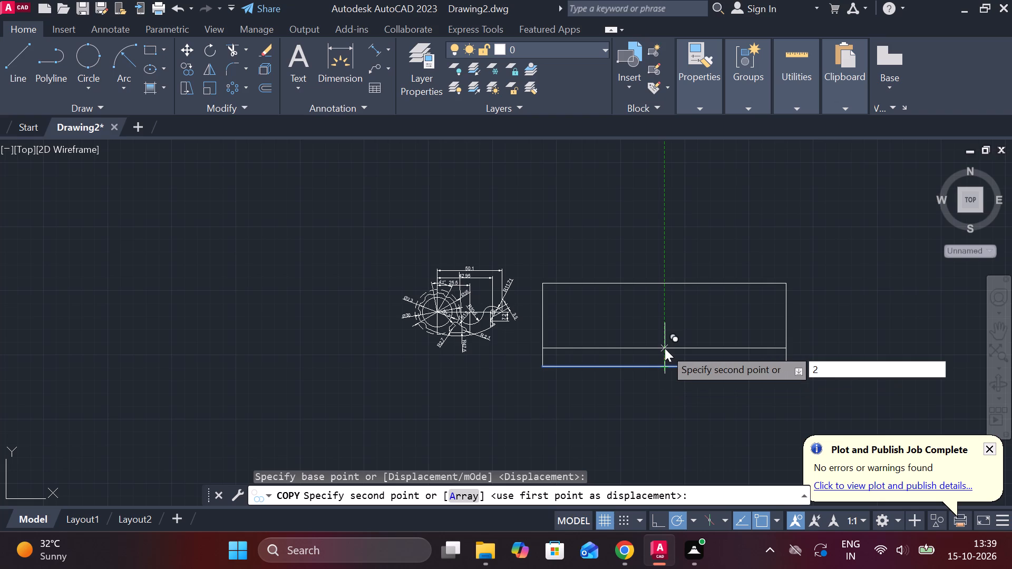
{"action": "key", "text": "0"}
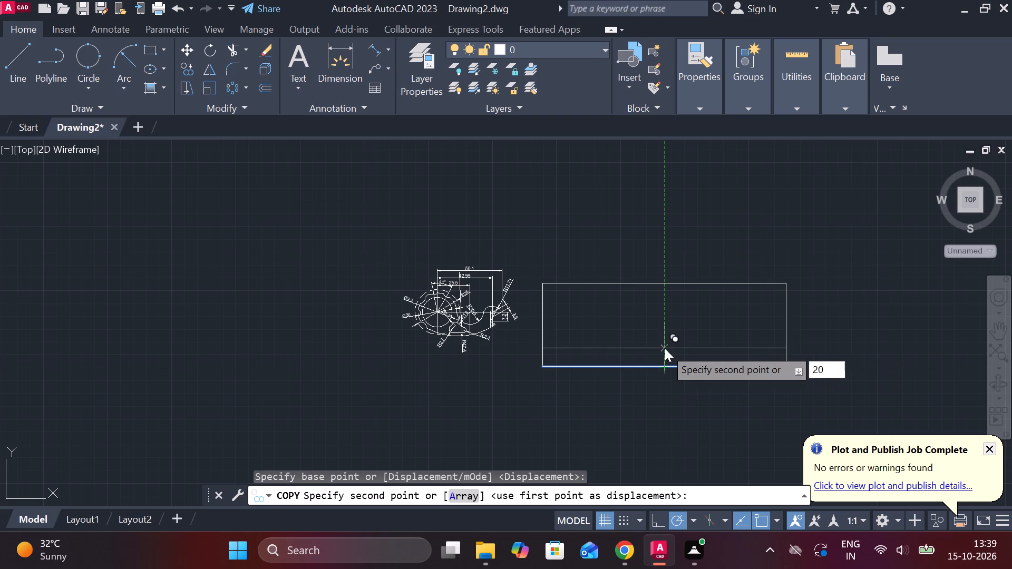
{"action": "key", "text": "Return"}
{"action": "key", "text": "2"}
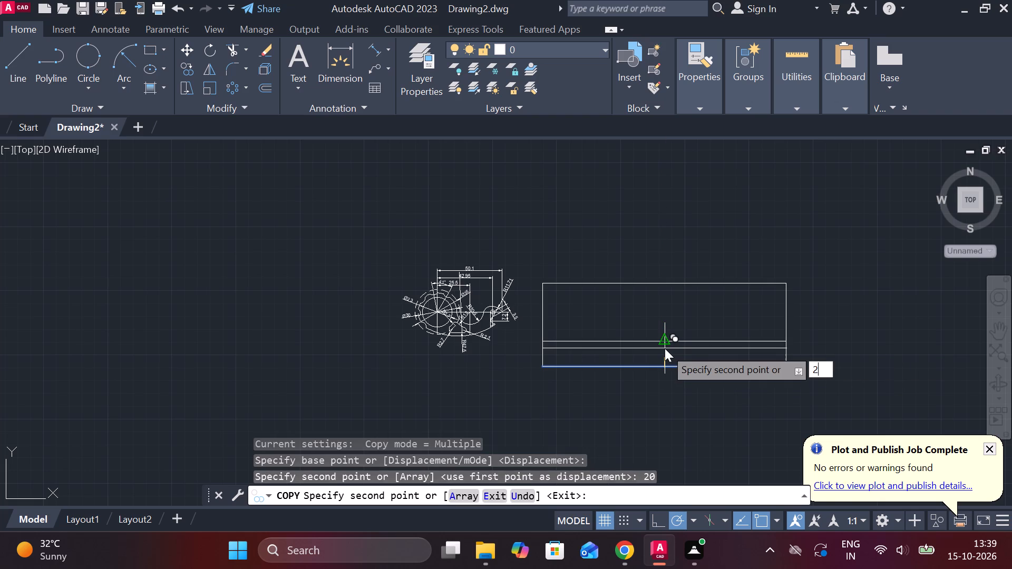
{"action": "key", "text": "7"}
{"action": "key", "text": "Return"}
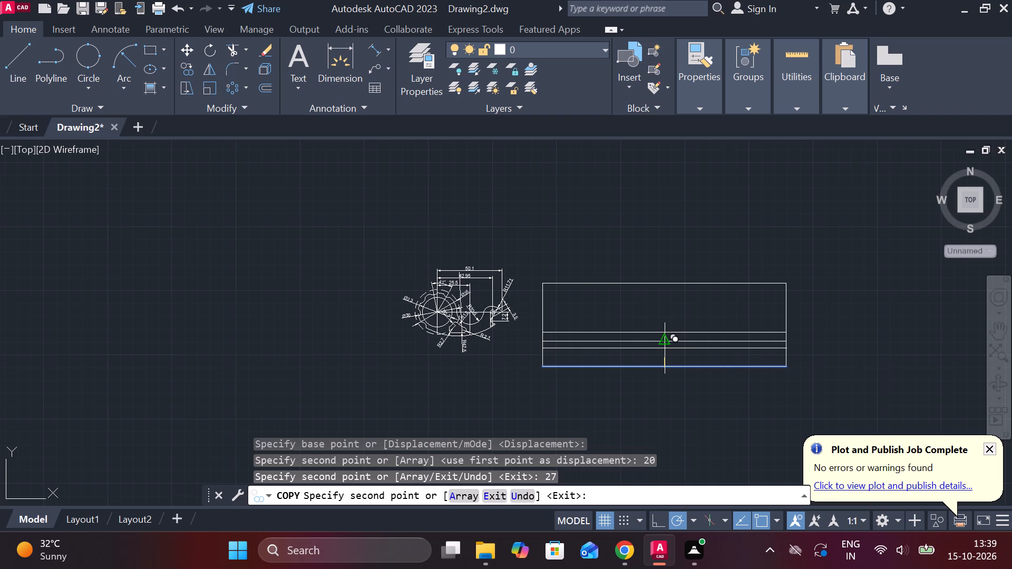
{"action": "type", "text": "34"}
{"action": "key", "text": "Return"}
{"action": "type", "text": "41"}
{"action": "key", "text": "Return"}
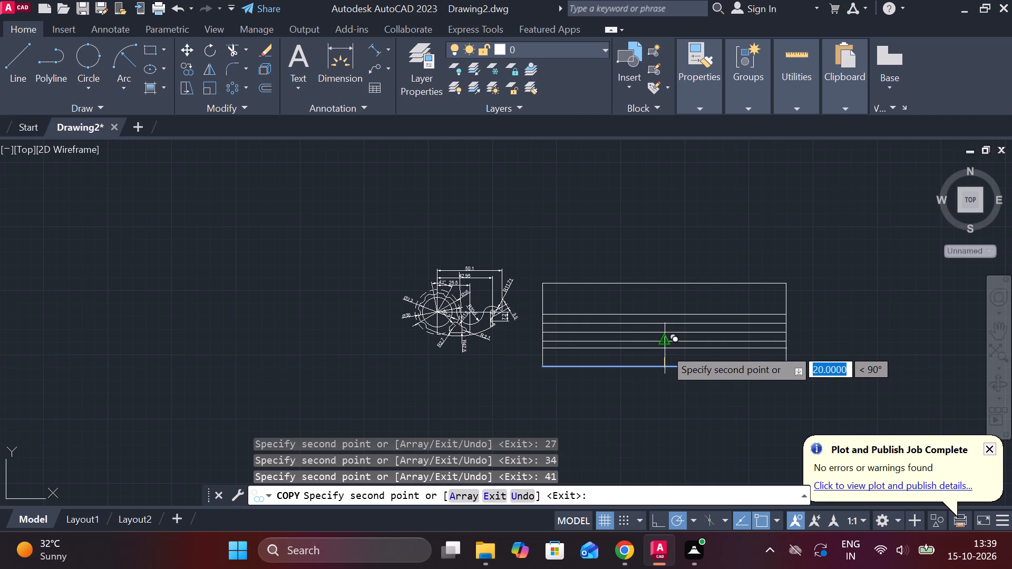
{"action": "key", "text": "4"}
{"action": "key", "text": "7"}
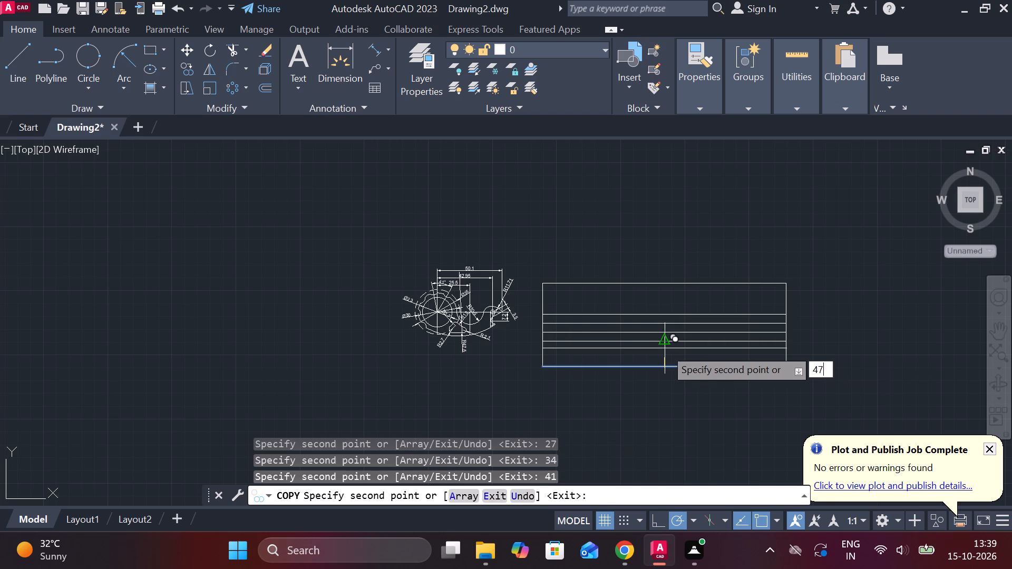
{"action": "key", "text": "BackSpace"}
{"action": "key", "text": "8"}
{"action": "key", "text": "Return"}
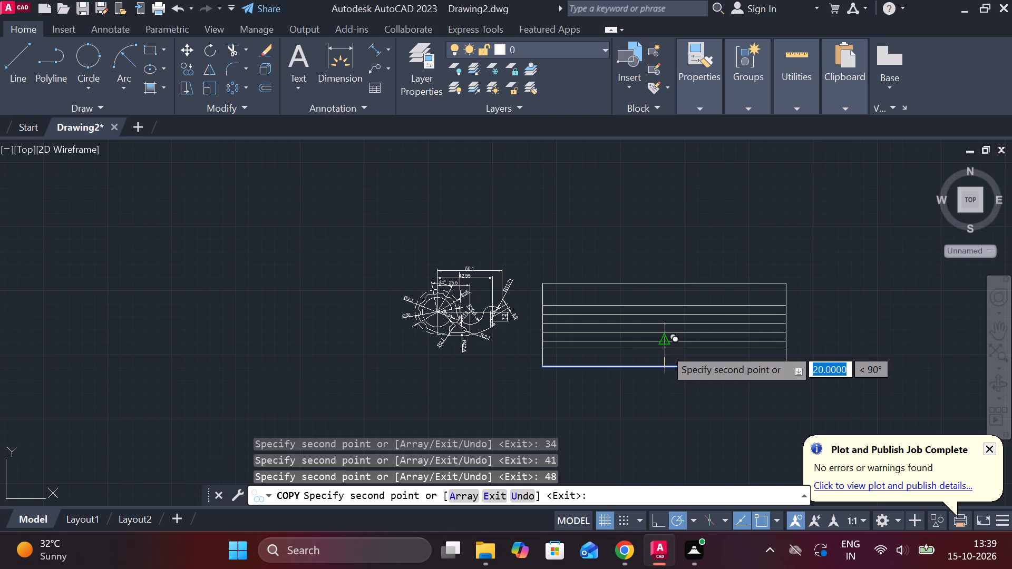
{"action": "type", "text": "55"}
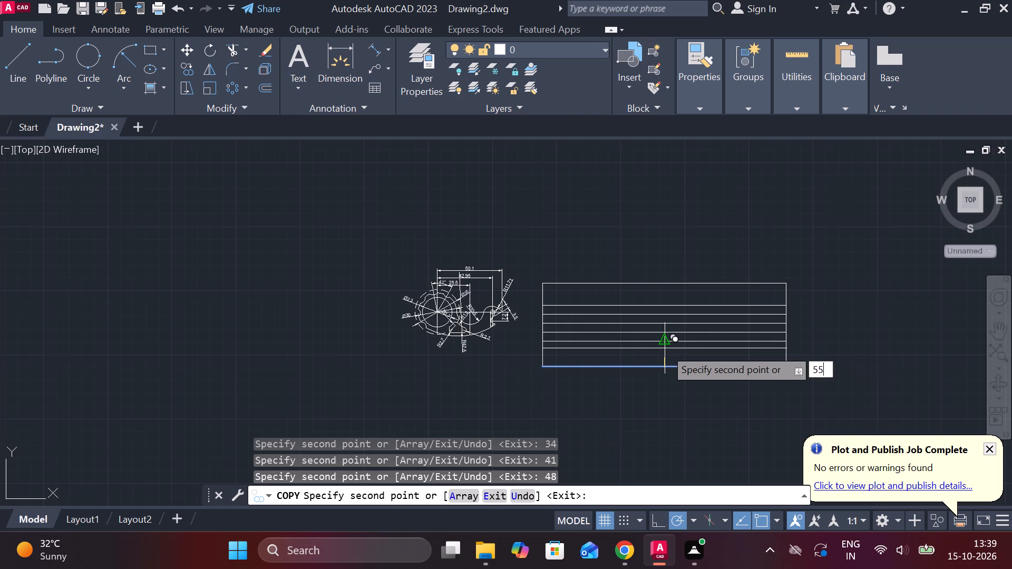
{"action": "key", "text": "Return"}
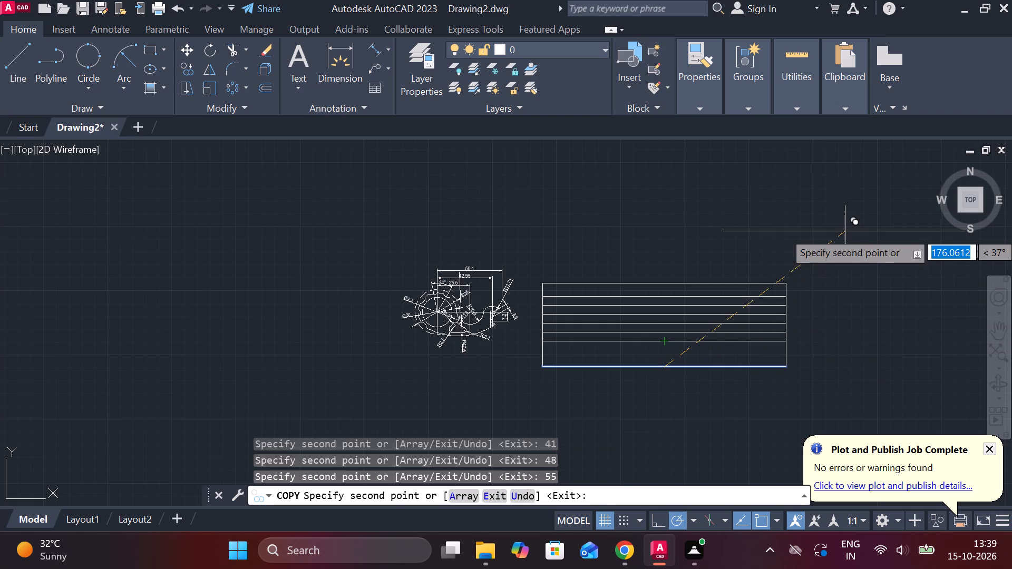
{"action": "key", "text": "Escape"}
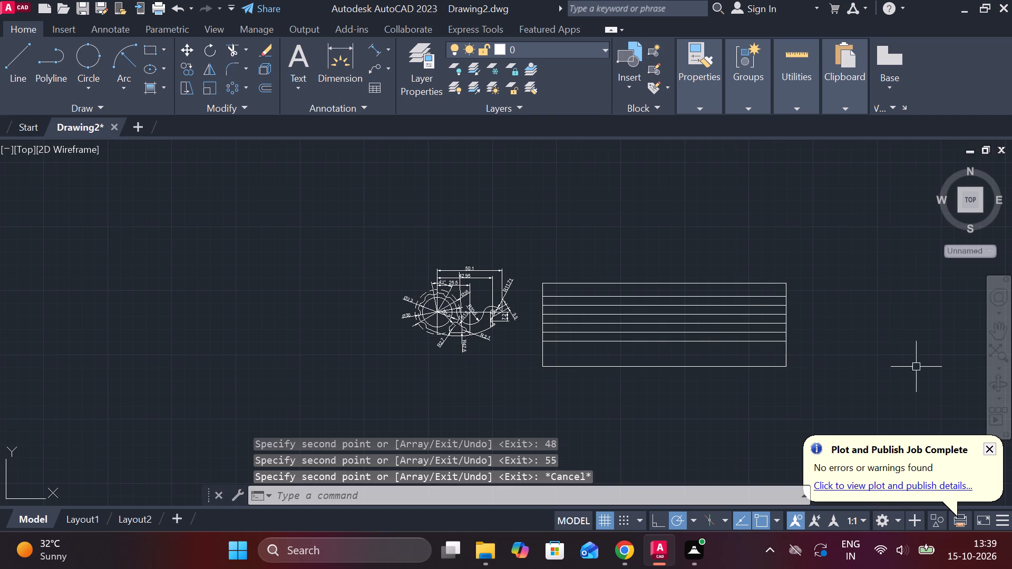
Copy the rectangle's right edge inward at distances of 25, 50 and 75.
{"action": "scroll", "coordinate": [820, 287], "scroll_direction": "up", "scroll_amount": 1}
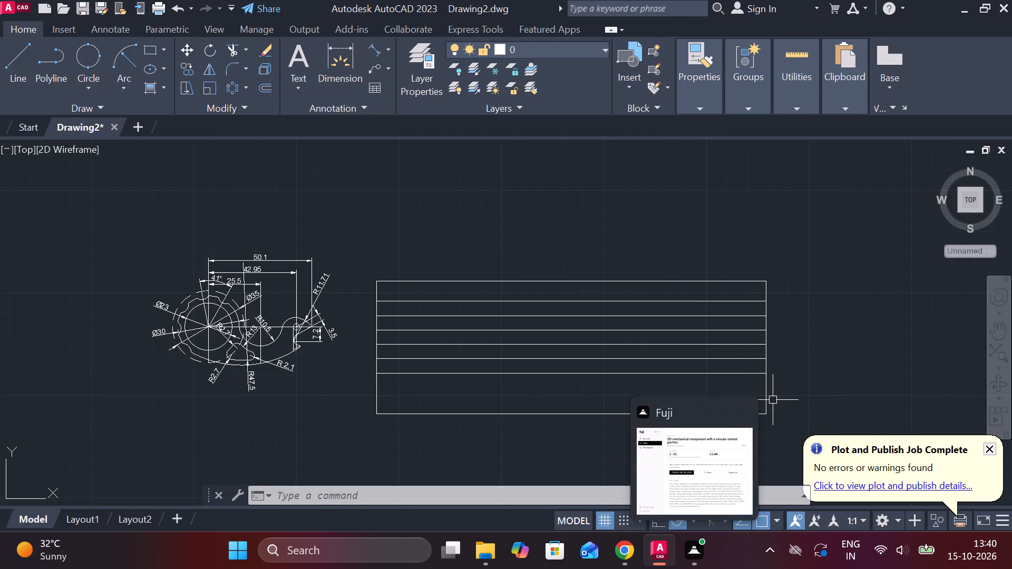
{"action": "left_click", "coordinate": [765, 394]}
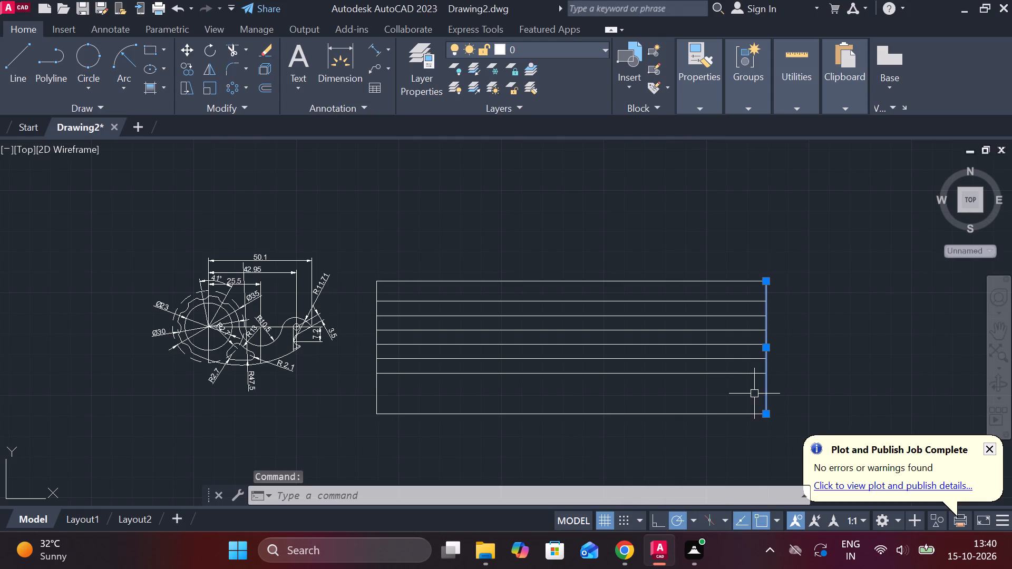
{"action": "left_click", "coordinate": [193, 71]}
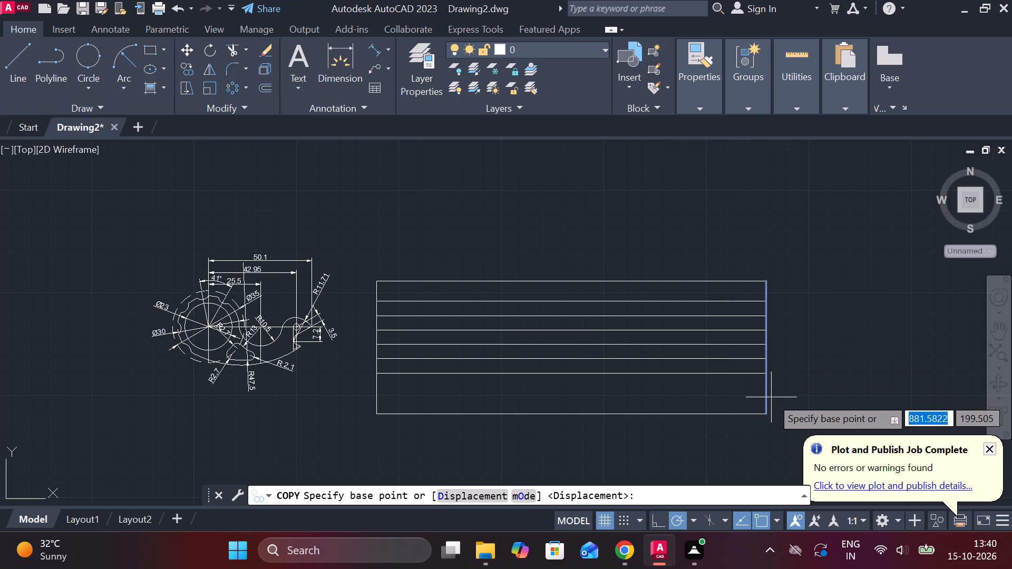
{"action": "left_click", "coordinate": [766, 397]}
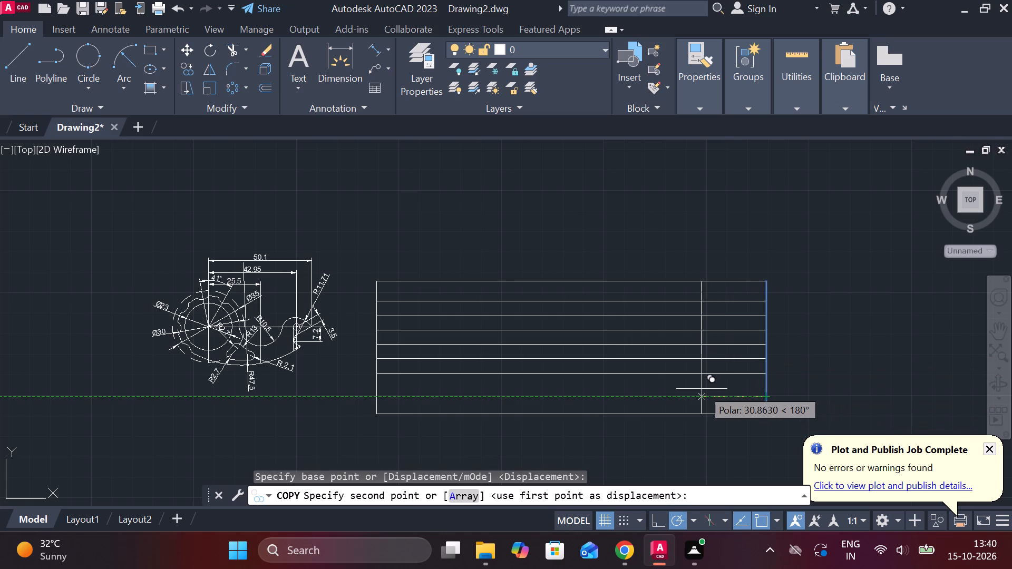
{"action": "type", "text": "25"}
{"action": "key", "text": "Return"}
{"action": "type", "text": "50"}
{"action": "key", "text": "Return"}
{"action": "type", "text": "75"}
{"action": "key", "text": "Return"}
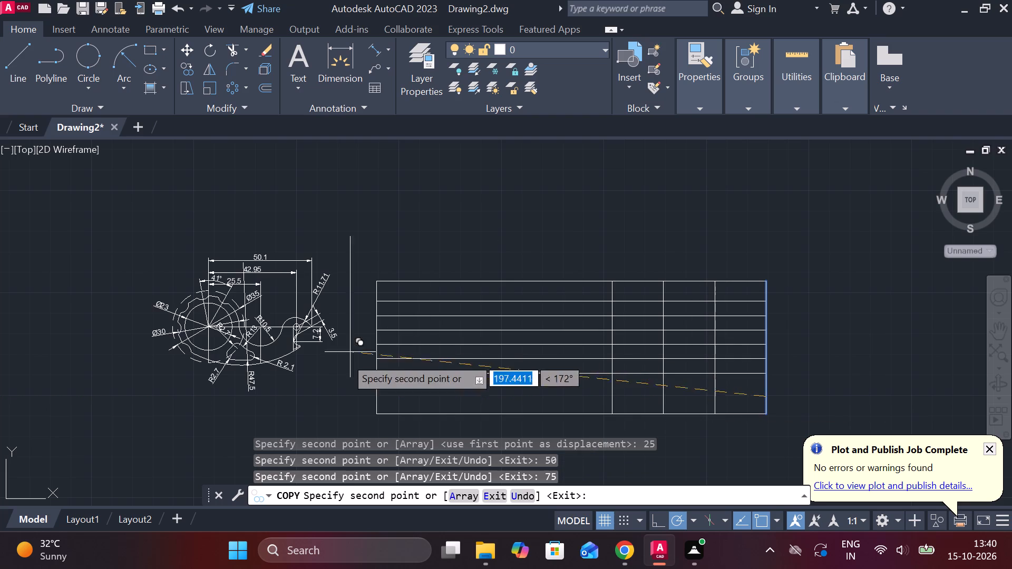
{"action": "key", "text": "Escape"}
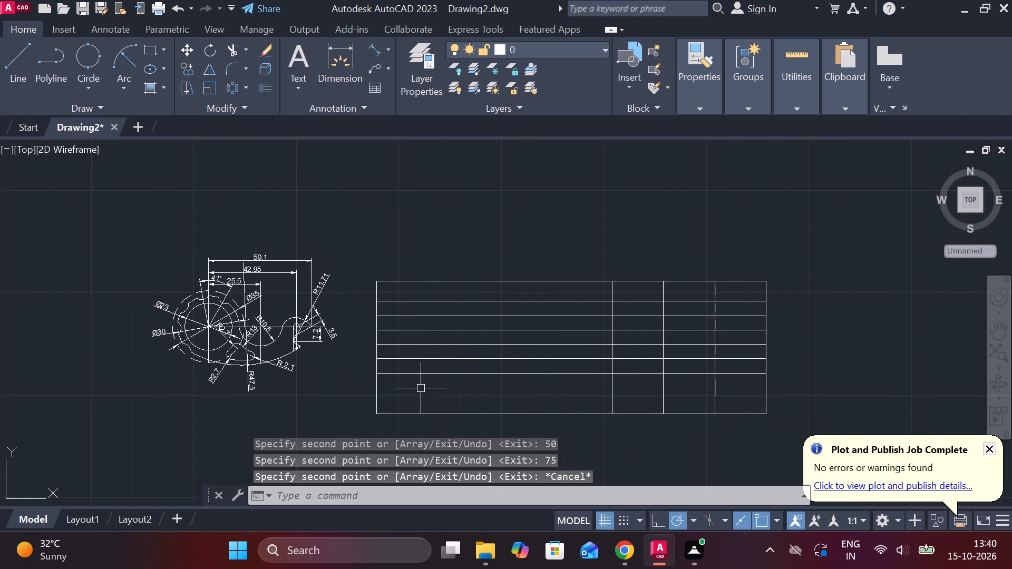
Copy the rectangle's left edge inward at a distance of 25.
{"action": "left_click", "coordinate": [378, 384]}
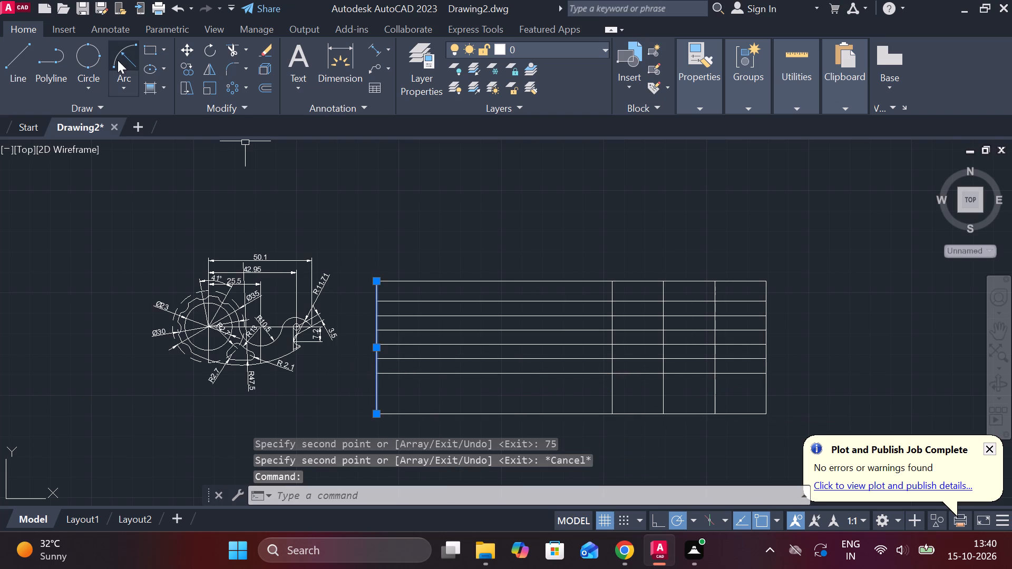
{"action": "left_click", "coordinate": [183, 62]}
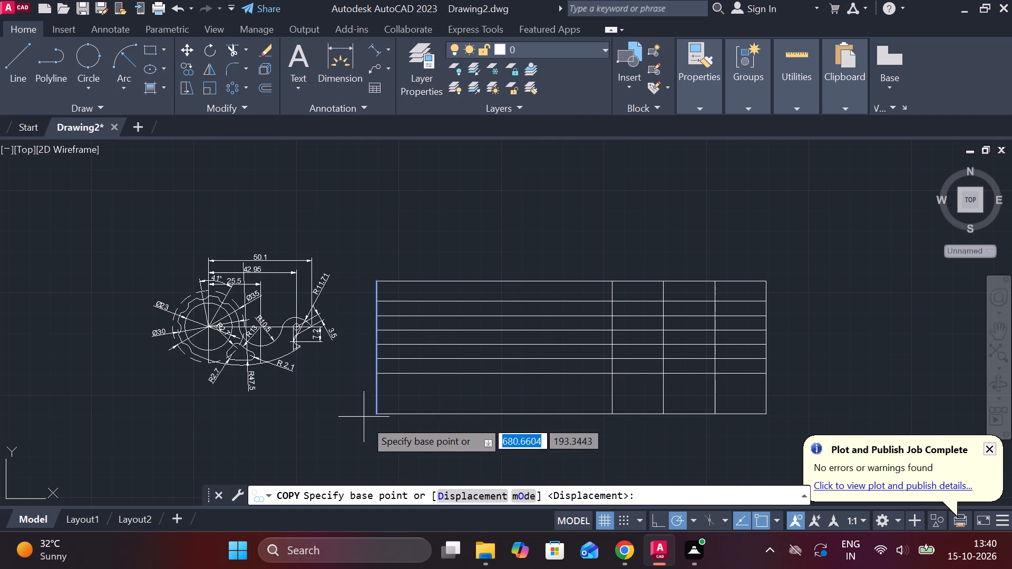
{"action": "left_click", "coordinate": [372, 394]}
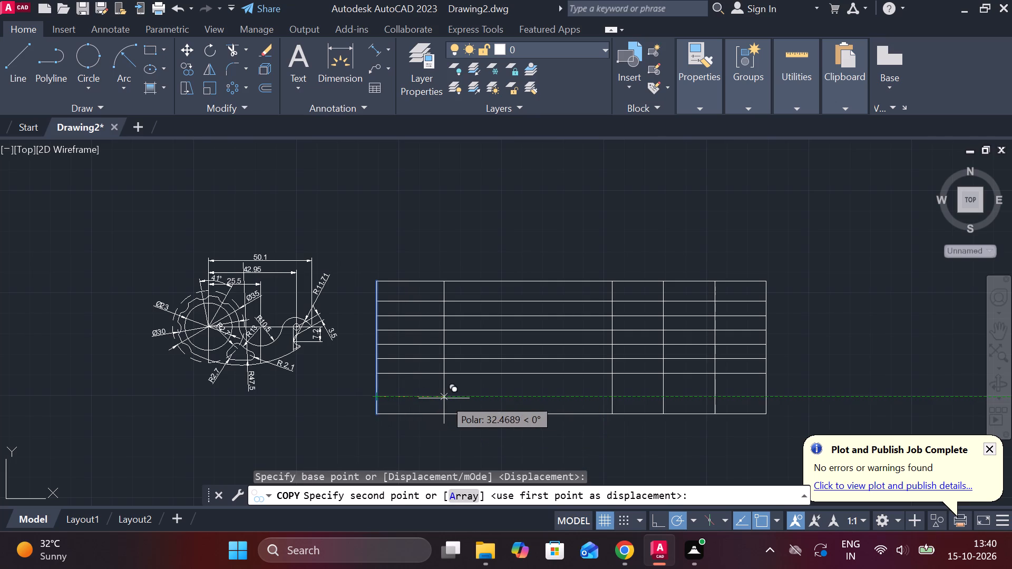
{"action": "type", "text": "25"}
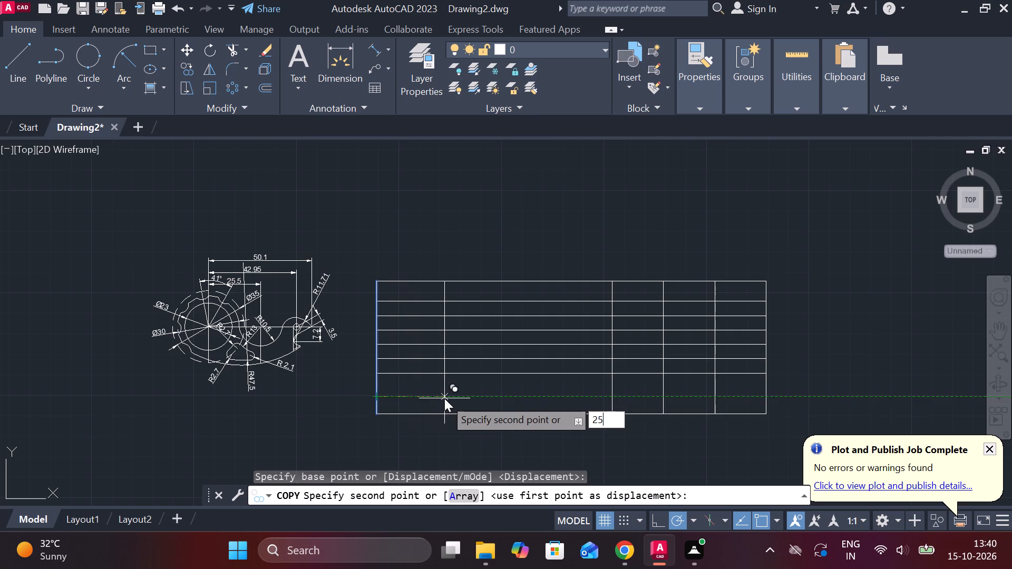
{"action": "key", "text": "Return"}
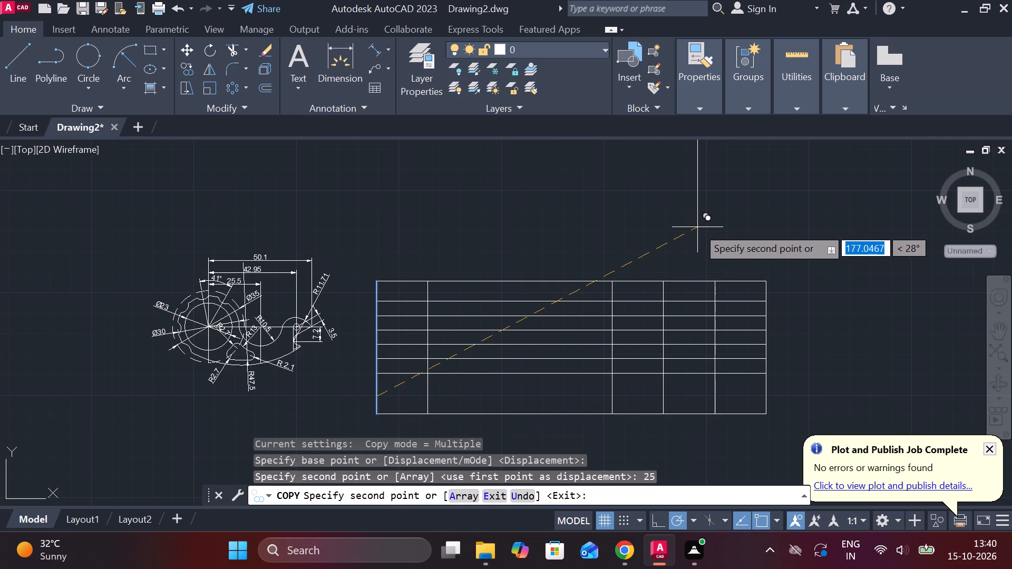
{"action": "key", "text": "Escape"}
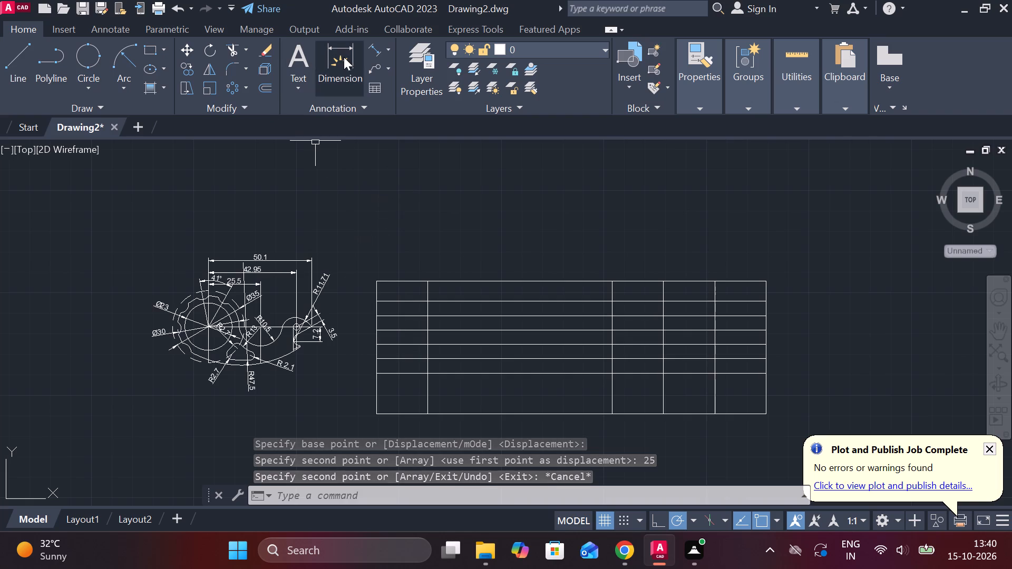
Trim the grid lines from the rectangle's upper left and middle area, keeping the lowest short horizontal in the left column and the full-width line at 20.
{"action": "left_click", "coordinate": [238, 51]}
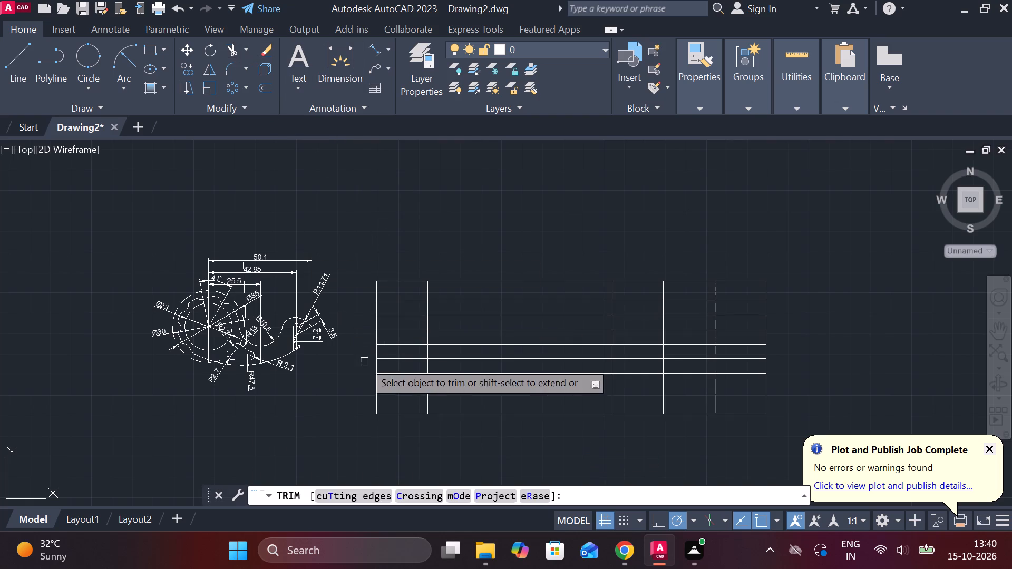
{"action": "left_click_drag", "start_coordinate": [411, 352], "coordinate": [409, 333]}
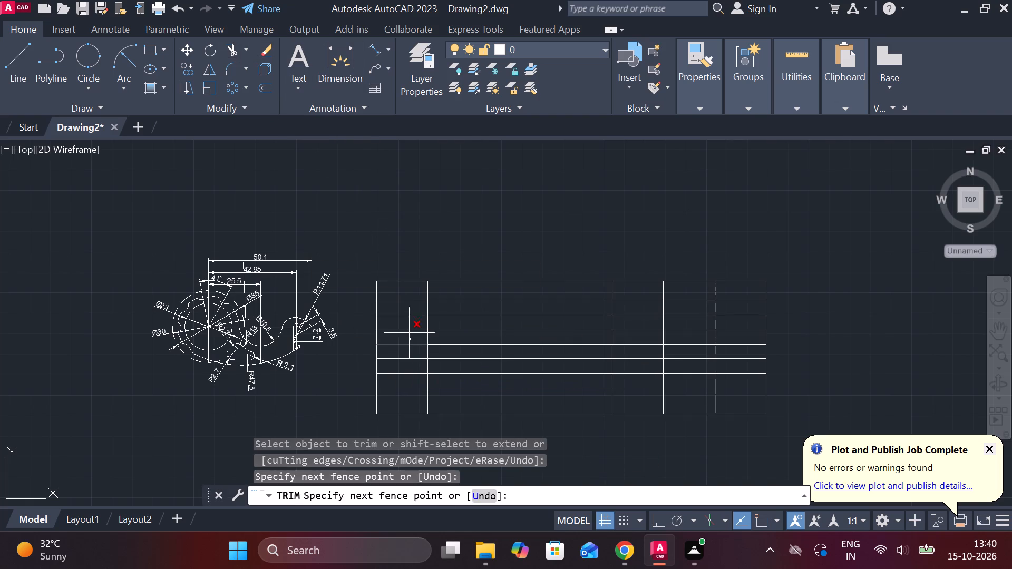
{"action": "left_click_drag", "start_coordinate": [409, 333], "coordinate": [475, 317]}
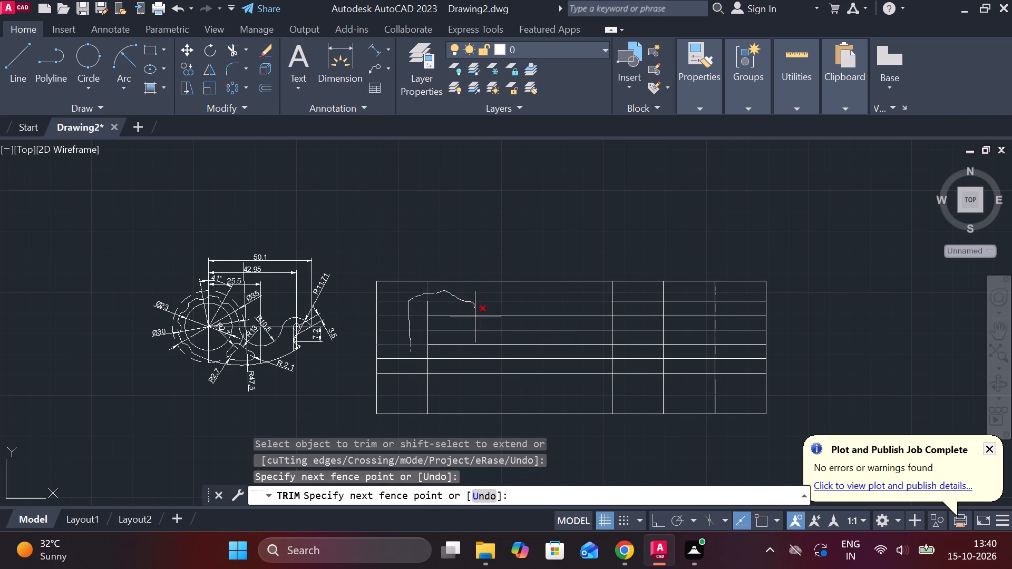
{"action": "left_click_drag", "start_coordinate": [475, 317], "coordinate": [433, 330]}
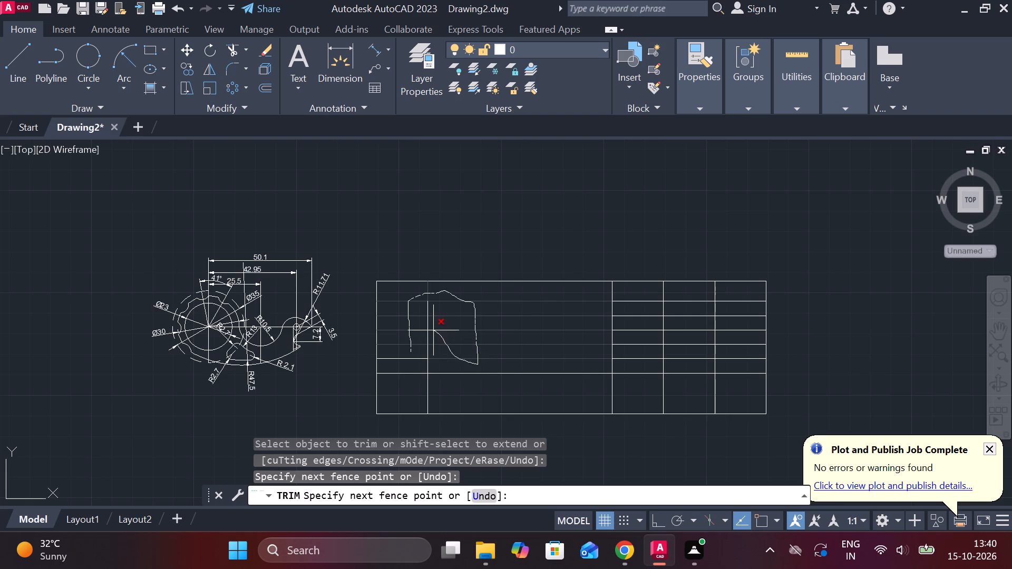
{"action": "left_click_drag", "start_coordinate": [433, 330], "coordinate": [424, 329]}
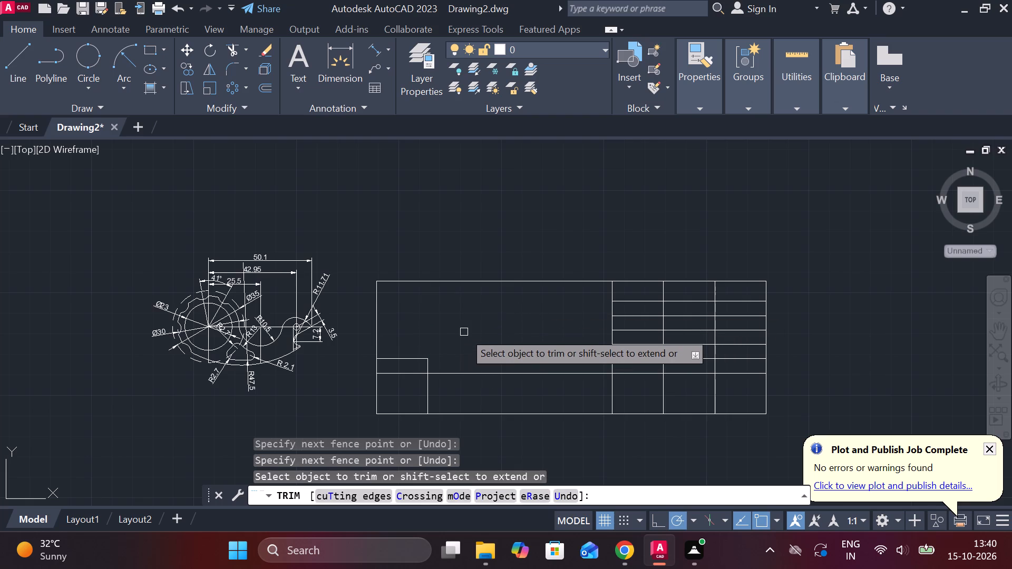
{"action": "key", "text": "Escape"}
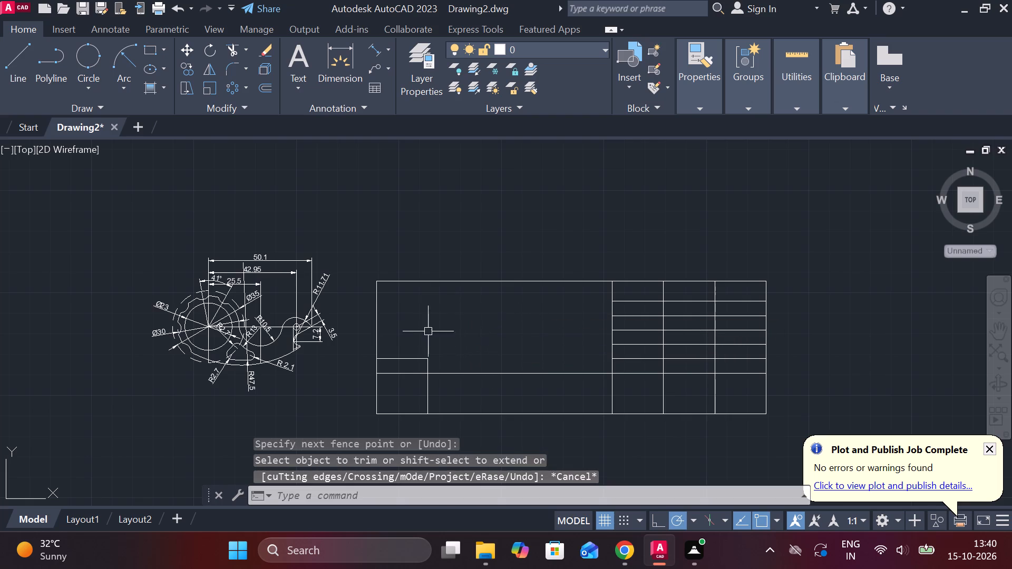
Copy the short horizontal line in the table's left column downward by 17.
{"action": "left_click", "coordinate": [404, 358]}
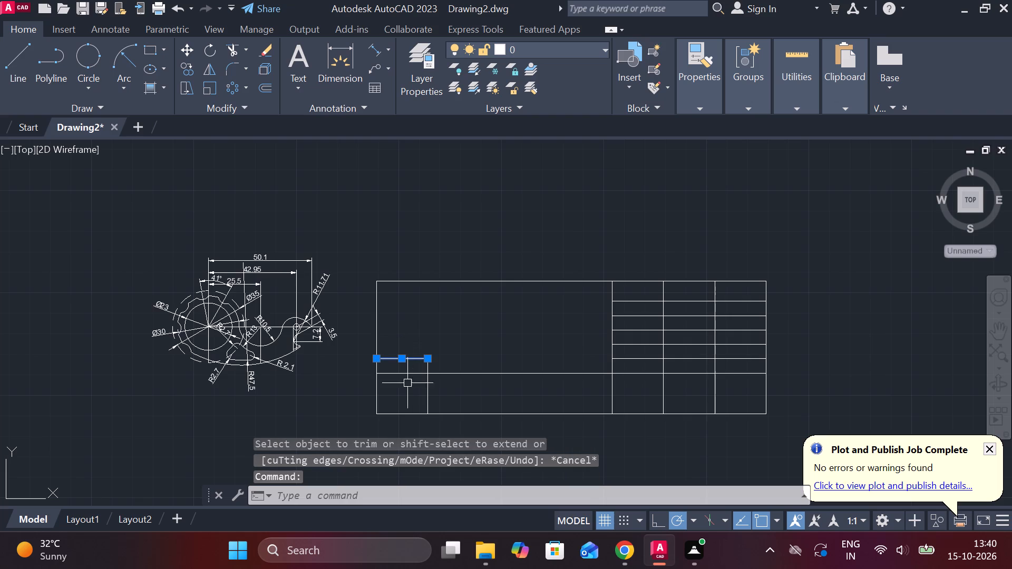
{"action": "left_click", "coordinate": [184, 65]}
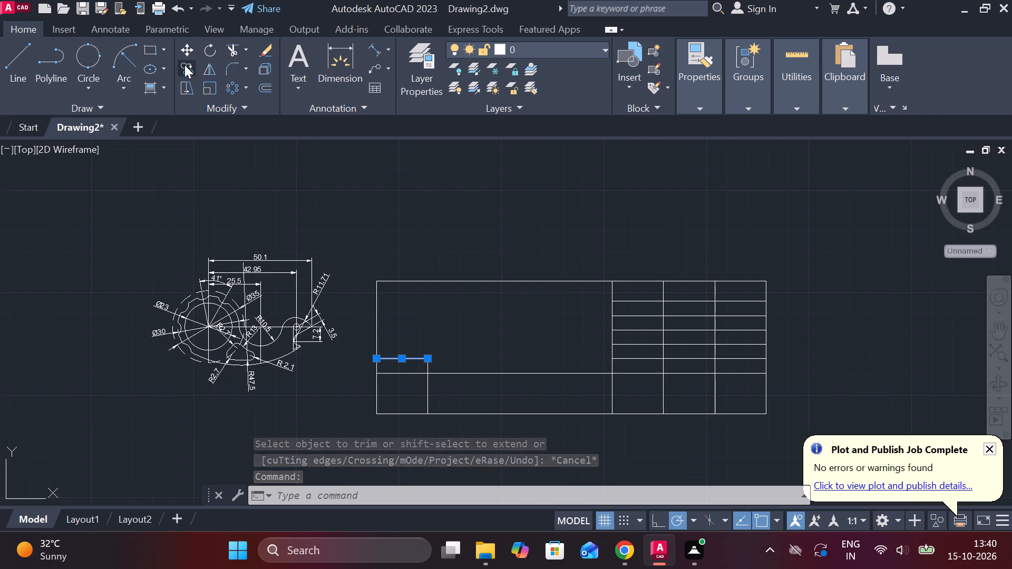
{"action": "left_click", "coordinate": [404, 361]}
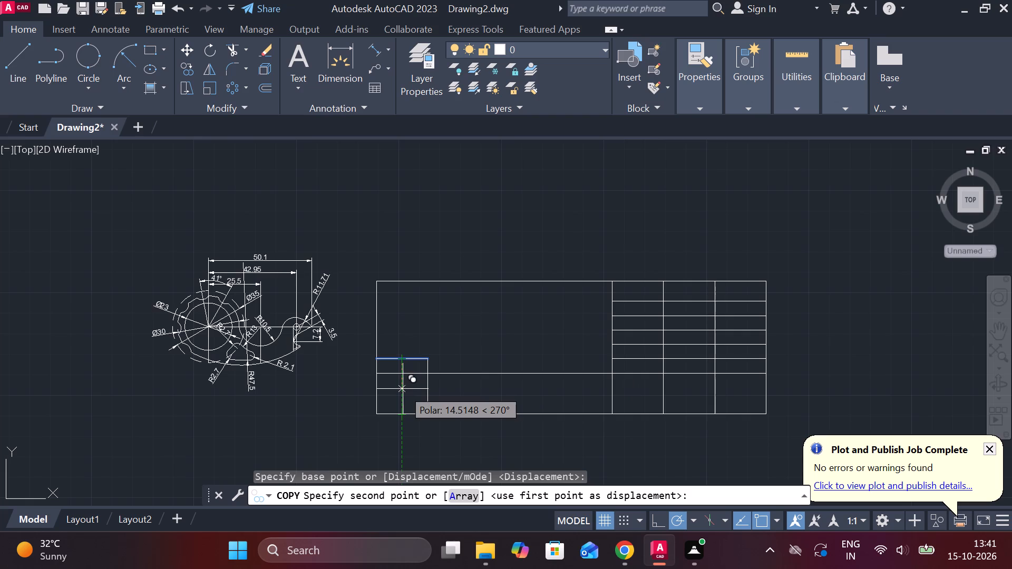
{"action": "key", "text": "1"}
{"action": "key", "text": "7"}
{"action": "key", "text": "Return"}
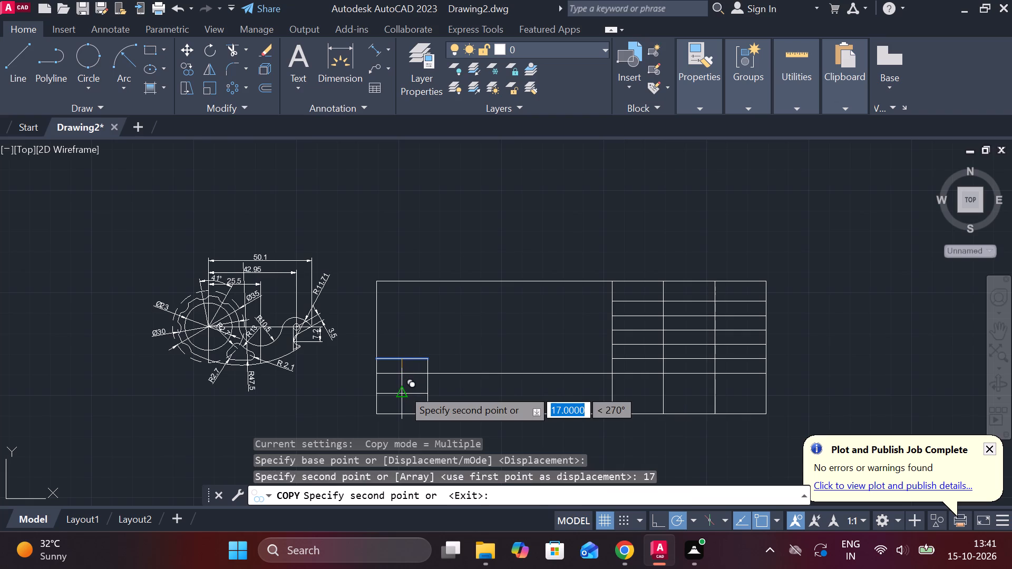
{"action": "key", "text": "Escape"}
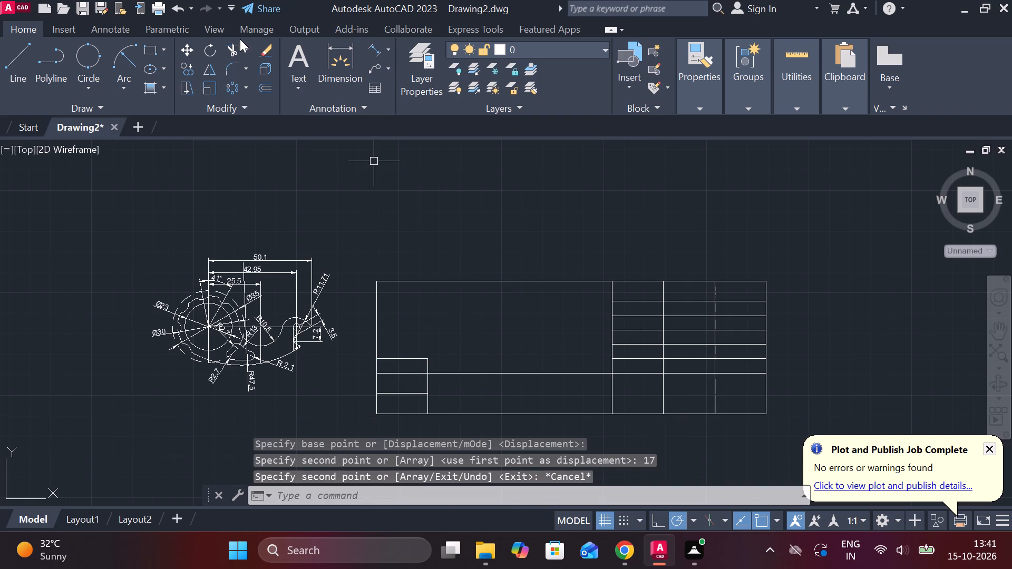
Trim the left column's short horizontal and vertical stub above the full-width line, and the two right-block column dividers below it.
{"action": "left_click", "coordinate": [229, 51]}
{"action": "left_click", "coordinate": [411, 364]}
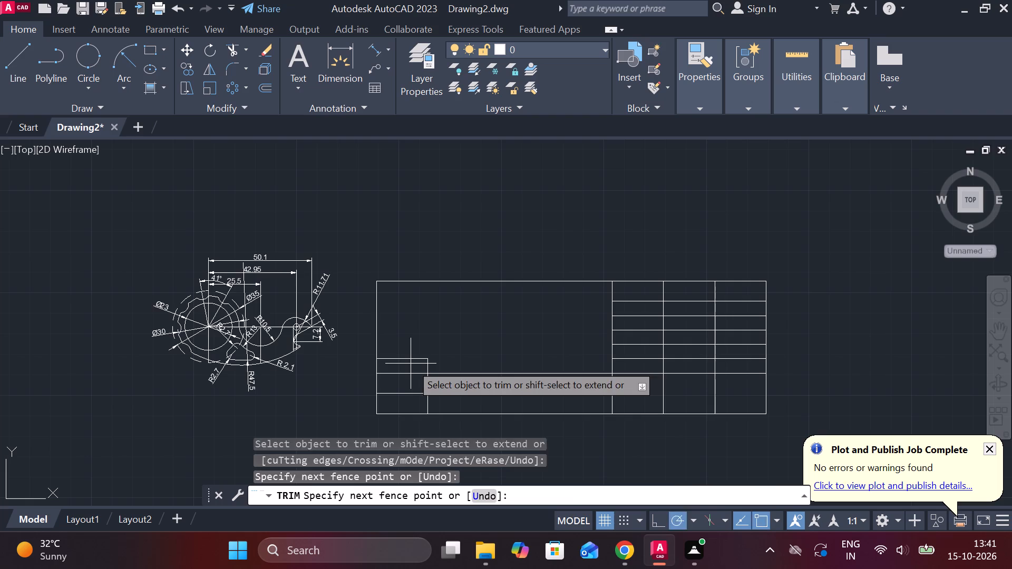
{"action": "left_click_drag", "start_coordinate": [411, 359], "coordinate": [411, 332]}
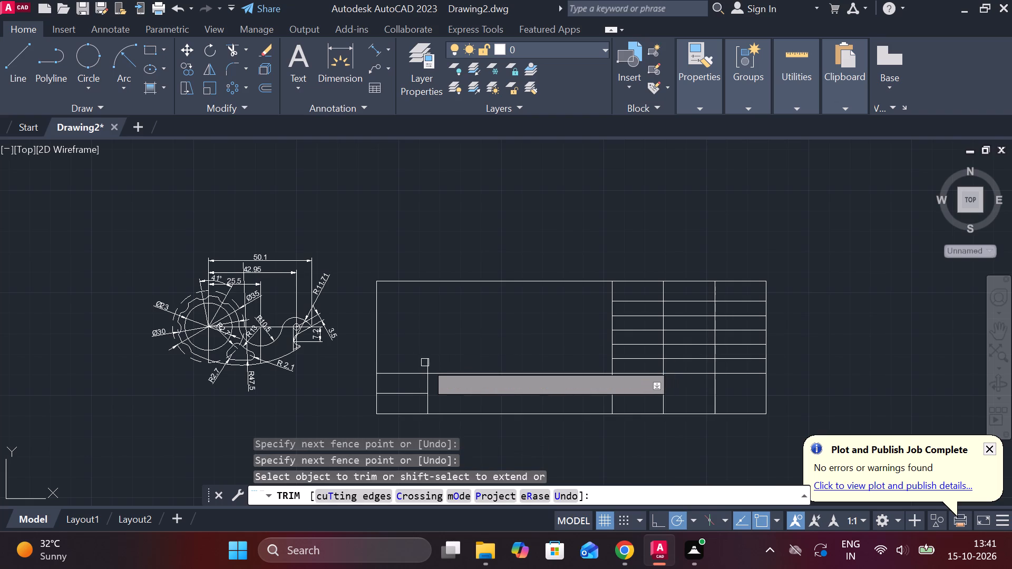
{"action": "left_click", "coordinate": [428, 362]}
{"action": "left_click", "coordinate": [666, 398]}
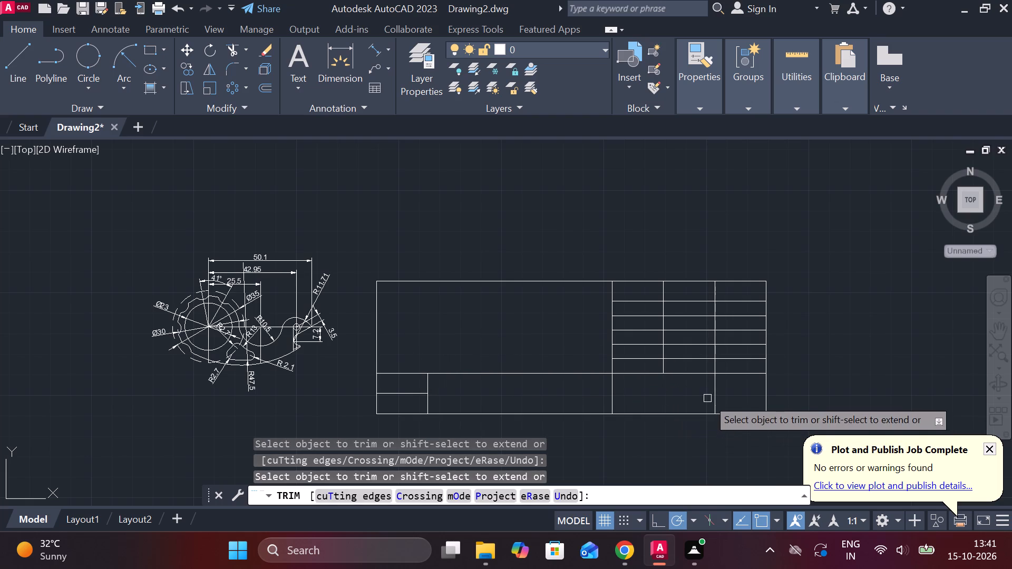
{"action": "left_click", "coordinate": [718, 397]}
{"action": "scroll", "coordinate": [845, 337], "scroll_direction": "down", "scroll_amount": 1}
{"action": "scroll", "coordinate": [845, 337], "scroll_direction": "up", "scroll_amount": 2}
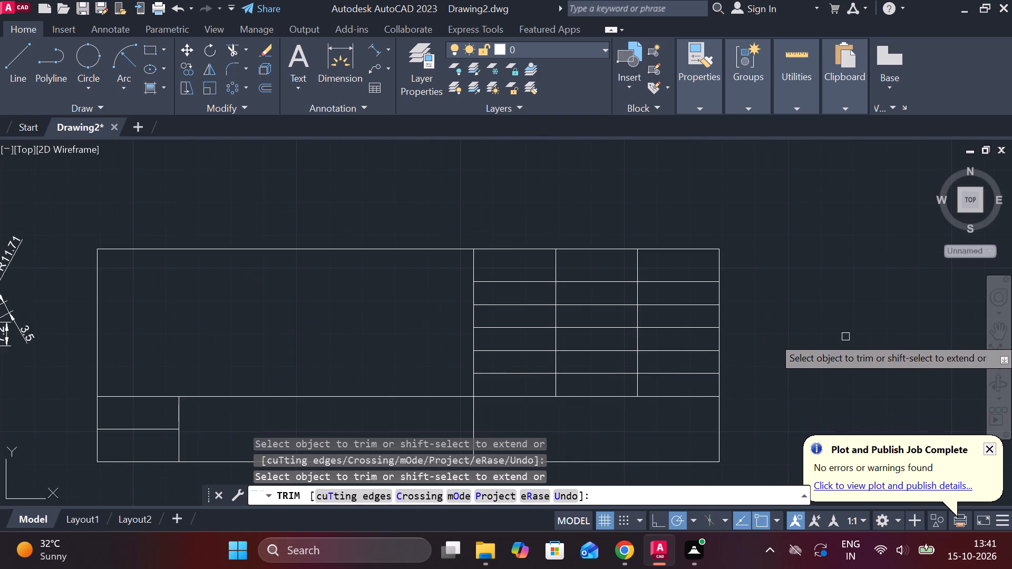
{"action": "scroll", "coordinate": [845, 337], "scroll_direction": "down", "scroll_amount": 1}
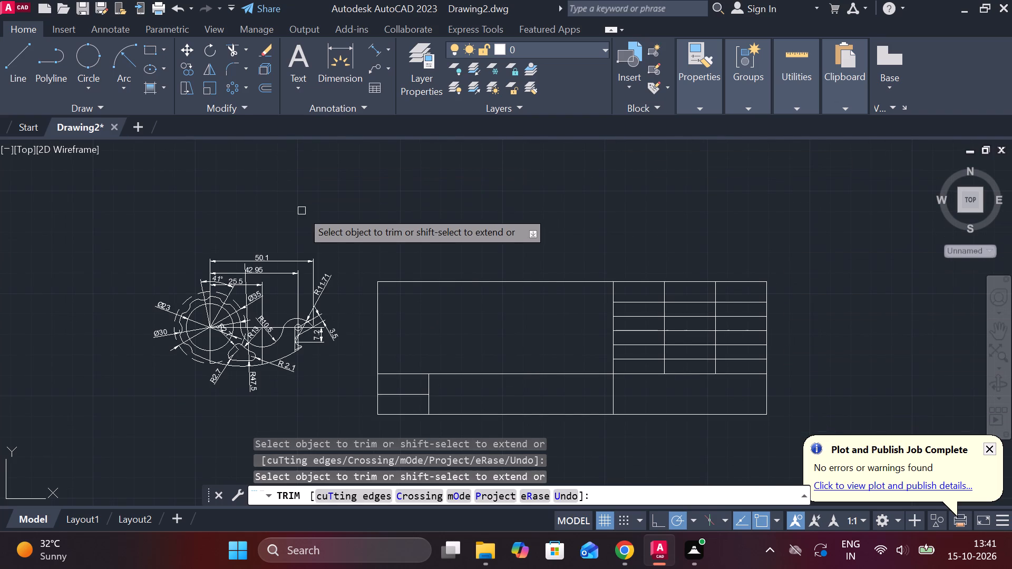
{"action": "key", "text": "Escape"}
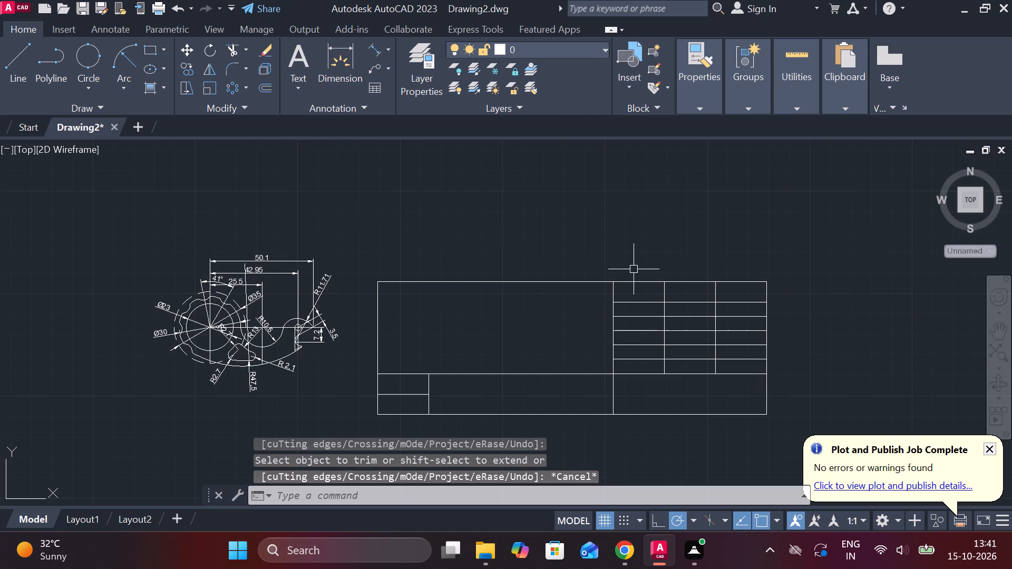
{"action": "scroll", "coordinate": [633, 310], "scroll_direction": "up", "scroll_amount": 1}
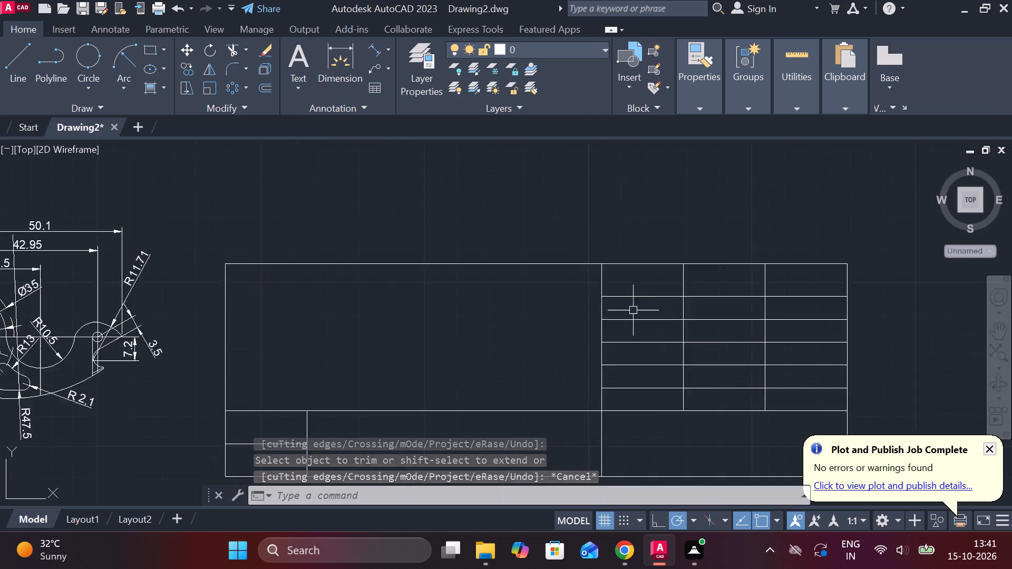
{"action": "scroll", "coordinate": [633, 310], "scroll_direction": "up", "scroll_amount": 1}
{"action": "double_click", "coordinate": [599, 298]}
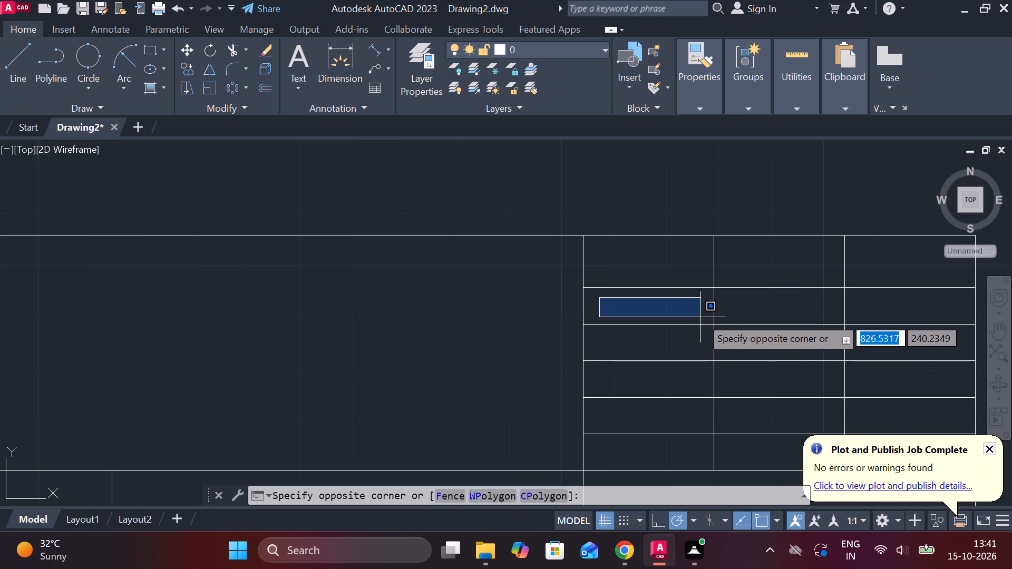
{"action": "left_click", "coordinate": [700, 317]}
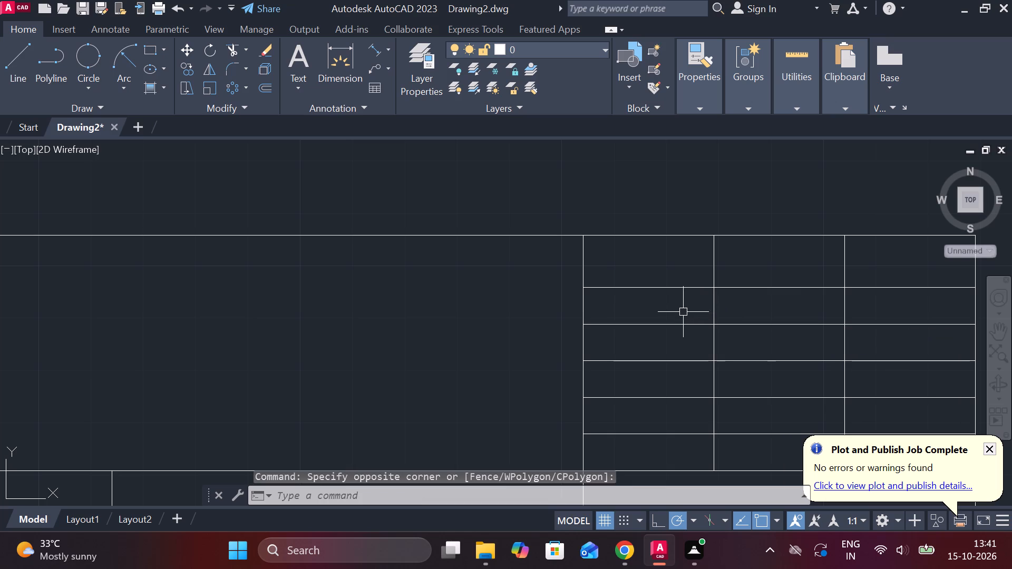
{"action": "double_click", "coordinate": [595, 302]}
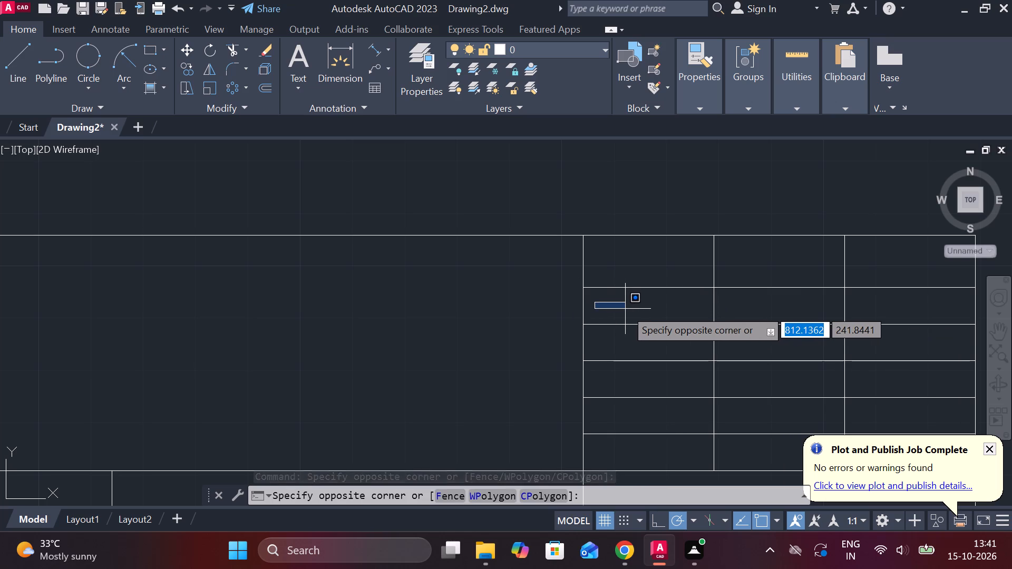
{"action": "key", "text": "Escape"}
Add centred multiline text DESIGNED in the second row of the right-hand grid's first column.
{"action": "type", "text": "MT"}
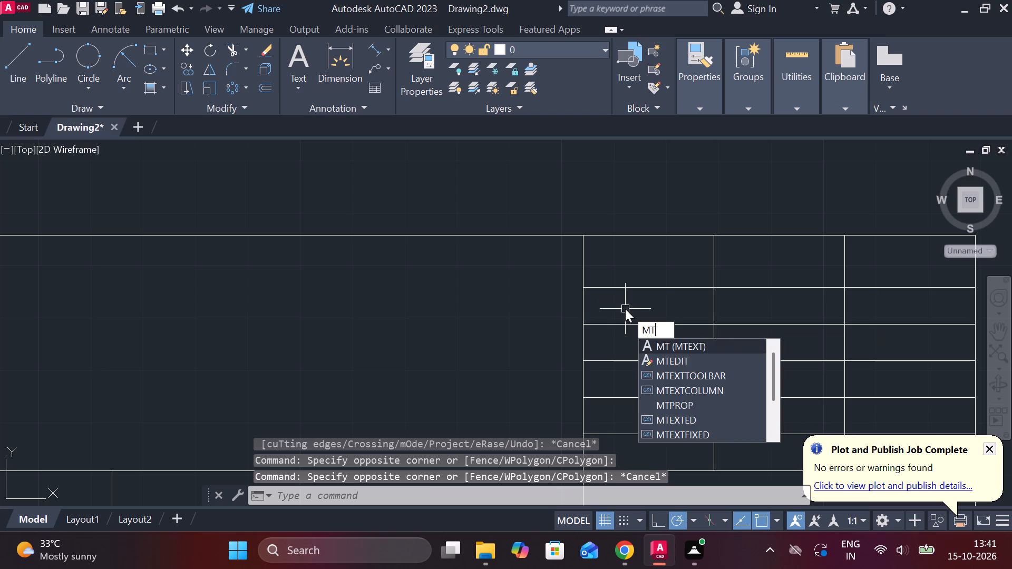
{"action": "key", "text": "Return"}
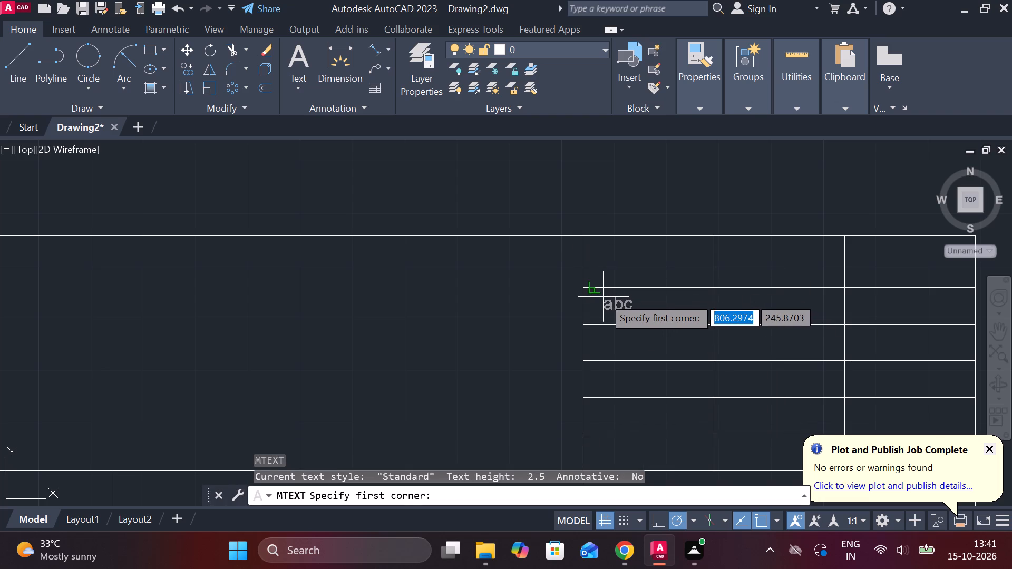
{"action": "left_click", "coordinate": [598, 303]}
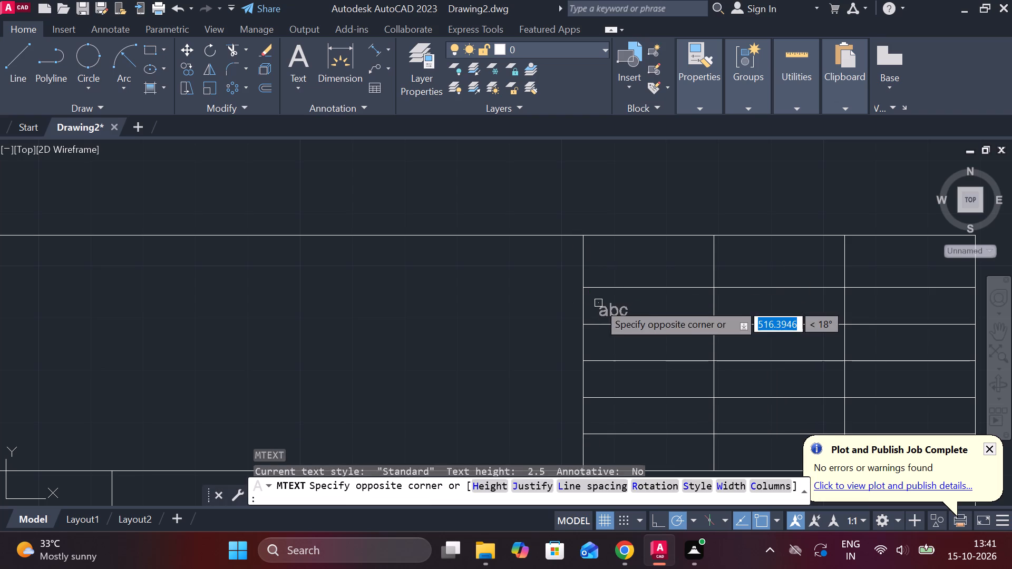
{"action": "left_click", "coordinate": [701, 318]}
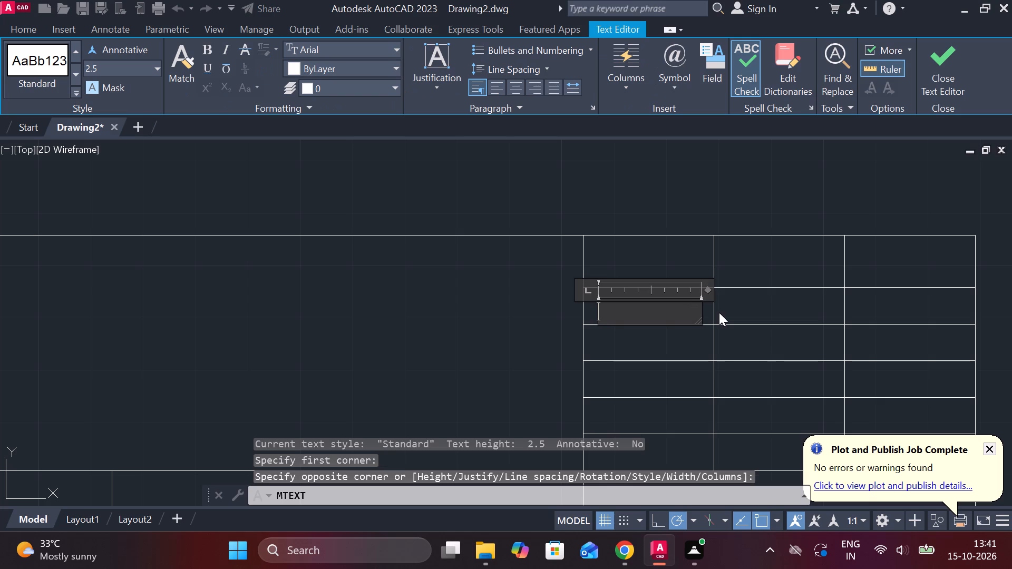
{"action": "left_click", "coordinate": [518, 89]}
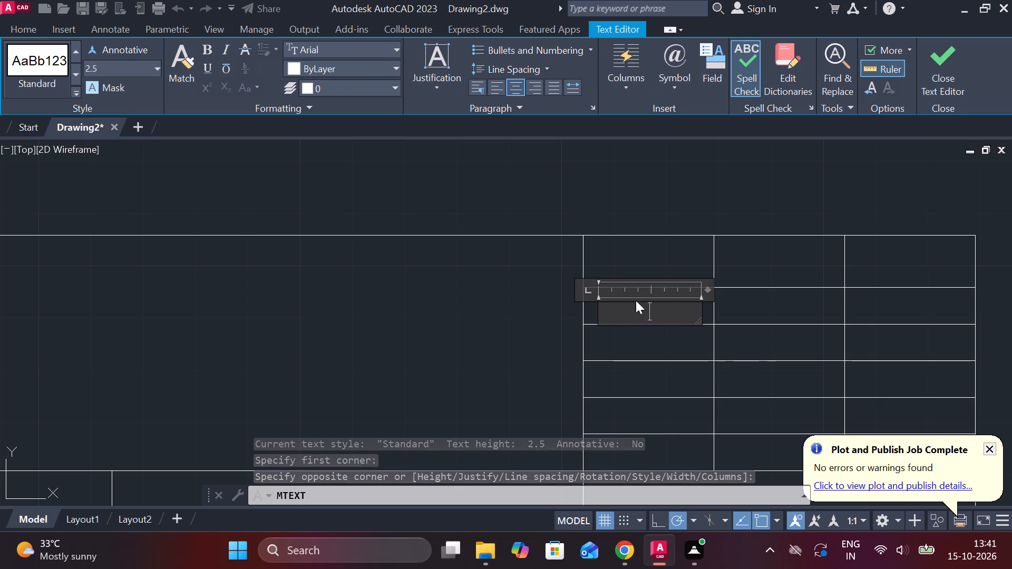
{"action": "type", "text": "DESIGNED"}
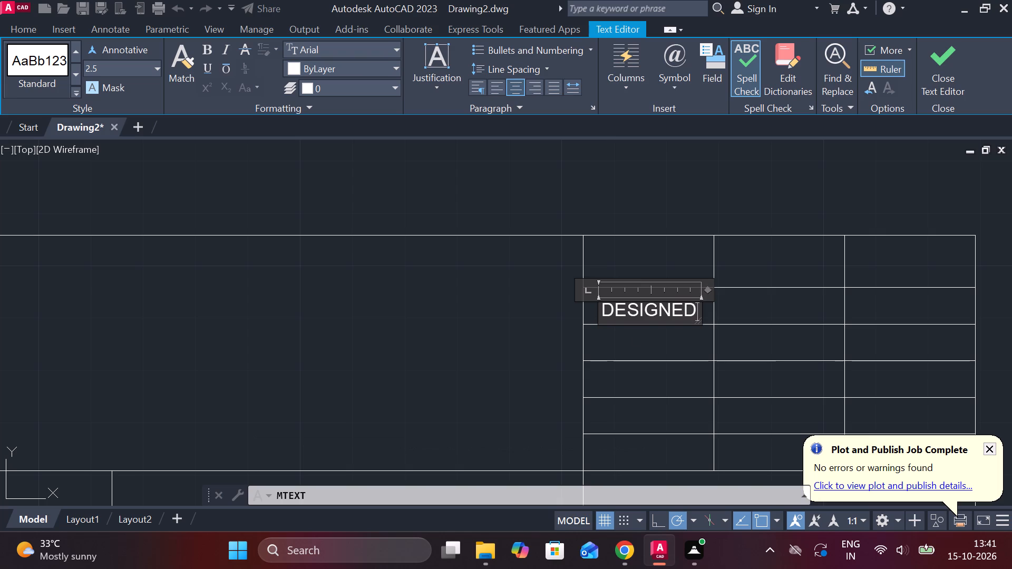
{"action": "left_click", "coordinate": [661, 316]}
{"action": "left_click", "coordinate": [940, 97]}
{"action": "left_click", "coordinate": [940, 62]}
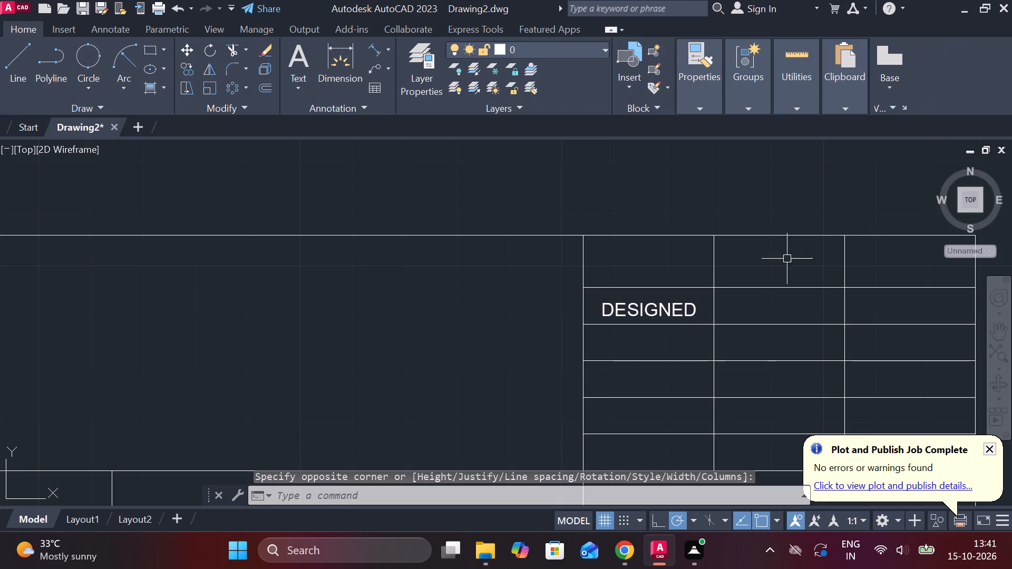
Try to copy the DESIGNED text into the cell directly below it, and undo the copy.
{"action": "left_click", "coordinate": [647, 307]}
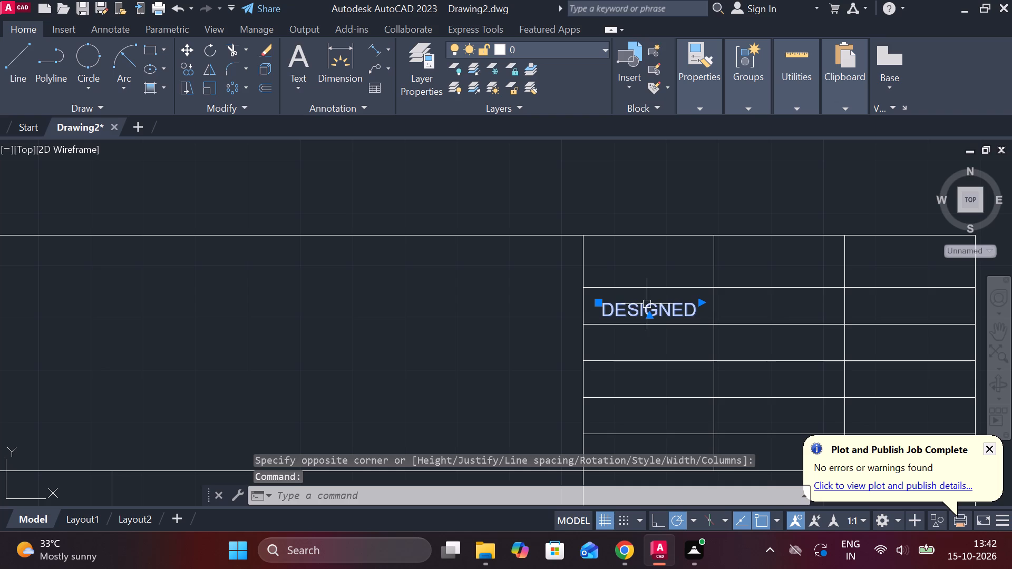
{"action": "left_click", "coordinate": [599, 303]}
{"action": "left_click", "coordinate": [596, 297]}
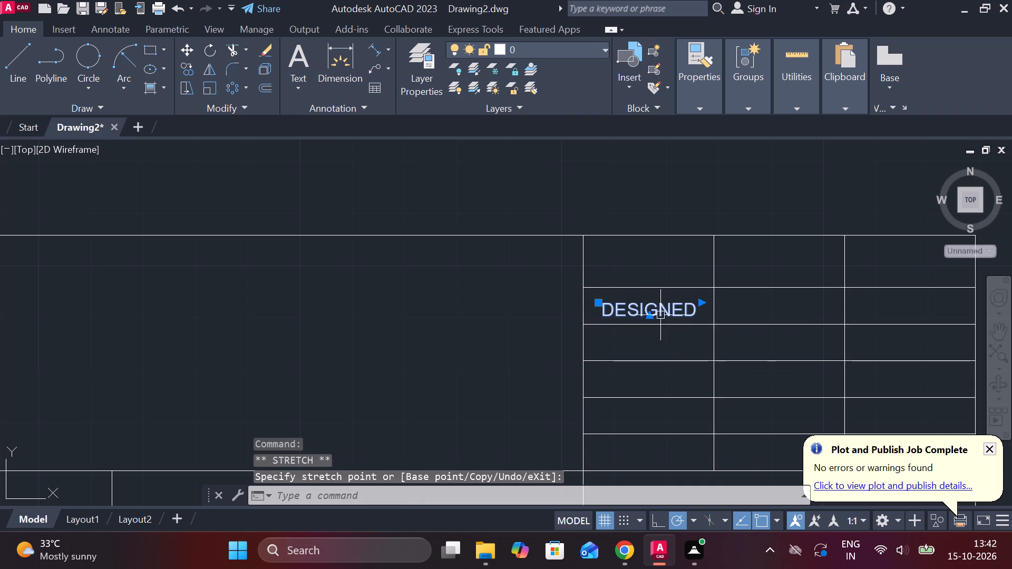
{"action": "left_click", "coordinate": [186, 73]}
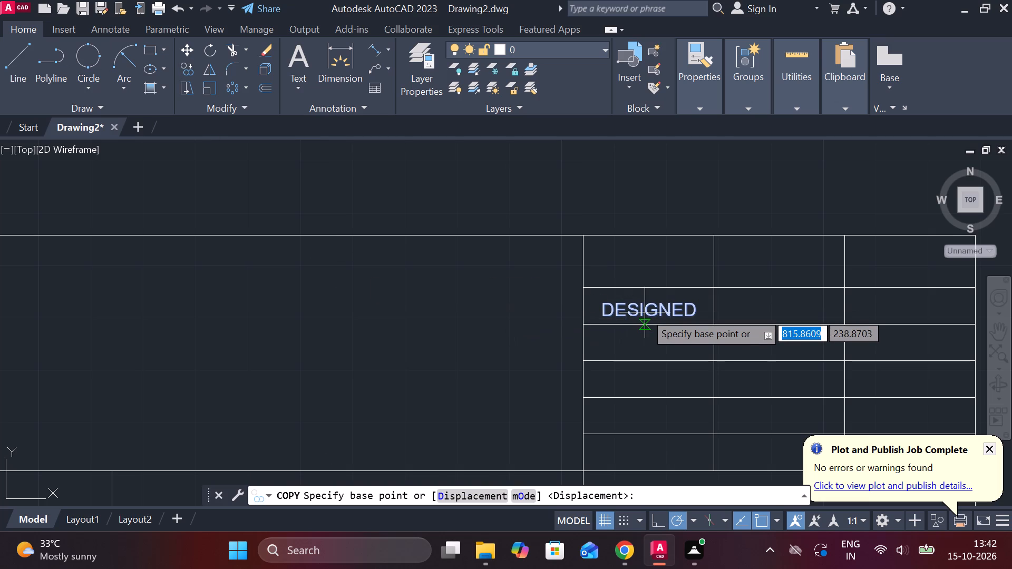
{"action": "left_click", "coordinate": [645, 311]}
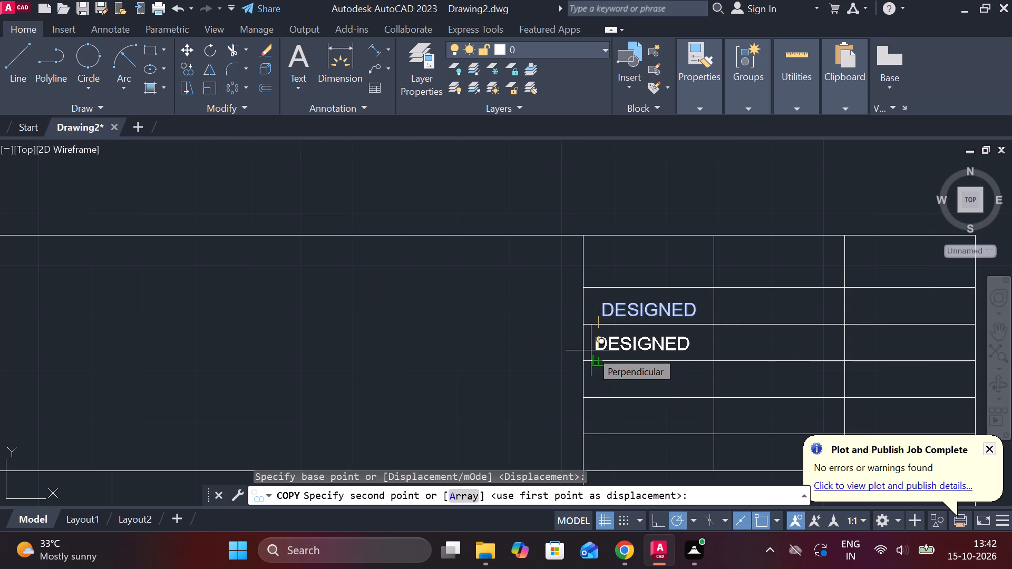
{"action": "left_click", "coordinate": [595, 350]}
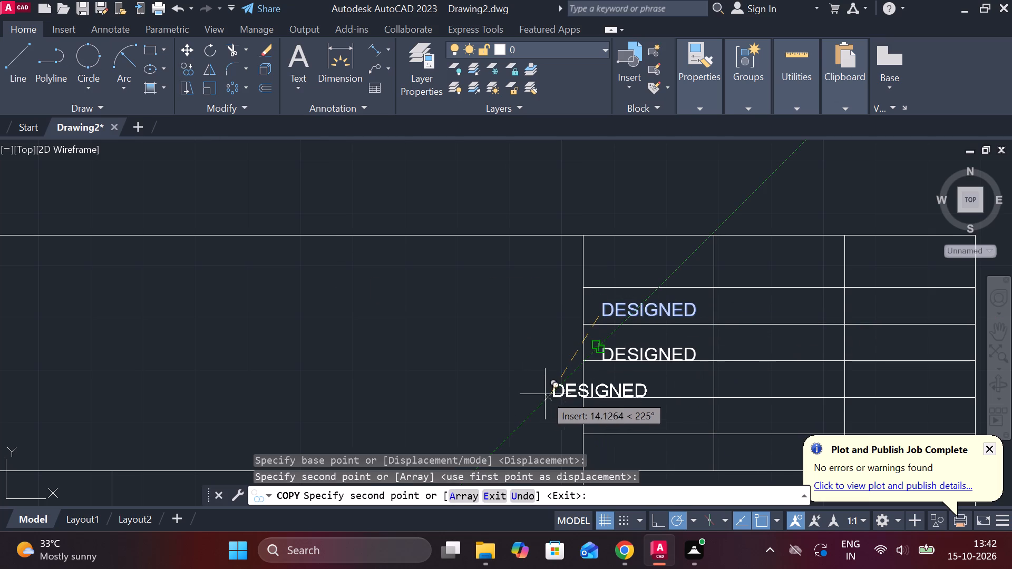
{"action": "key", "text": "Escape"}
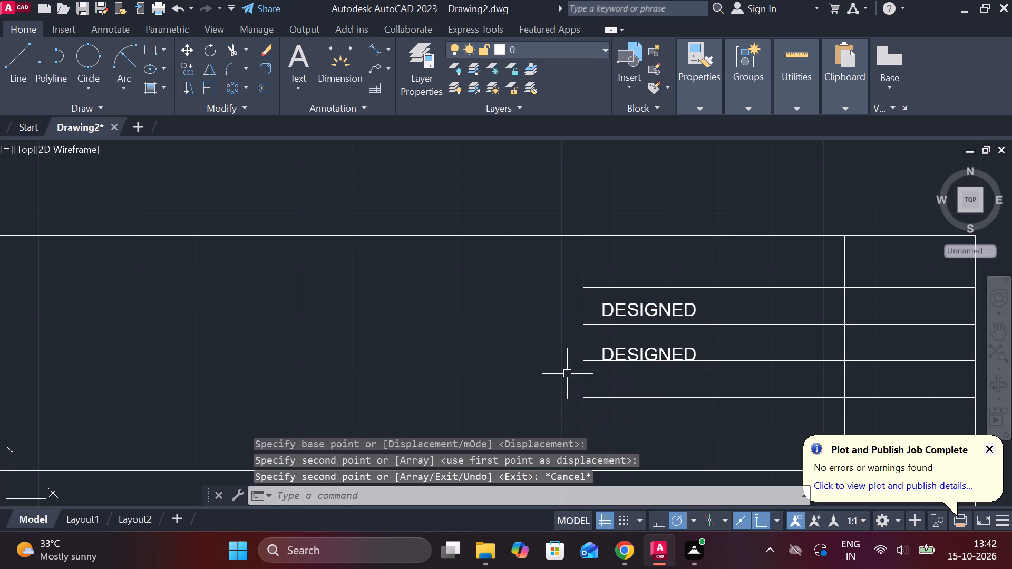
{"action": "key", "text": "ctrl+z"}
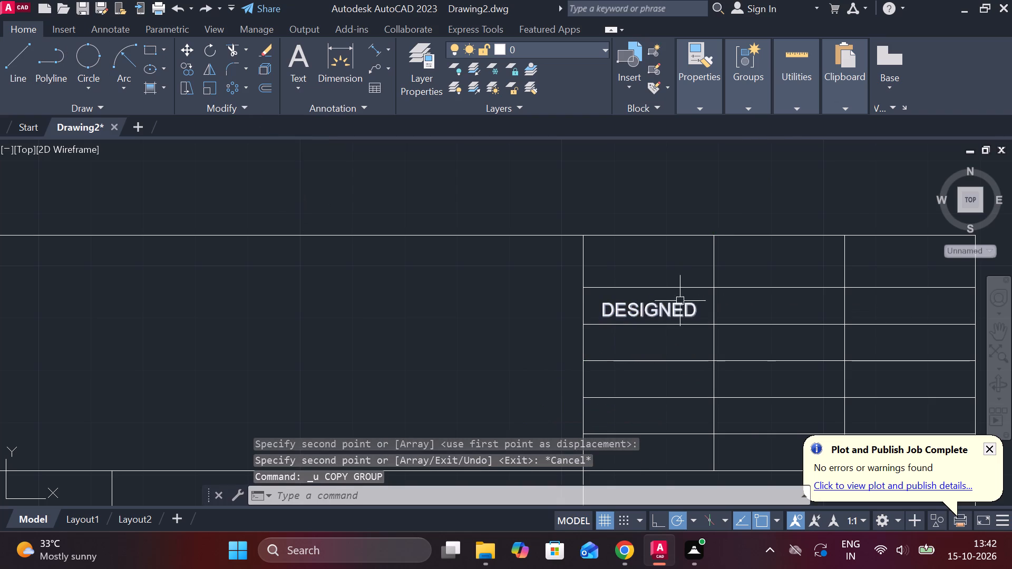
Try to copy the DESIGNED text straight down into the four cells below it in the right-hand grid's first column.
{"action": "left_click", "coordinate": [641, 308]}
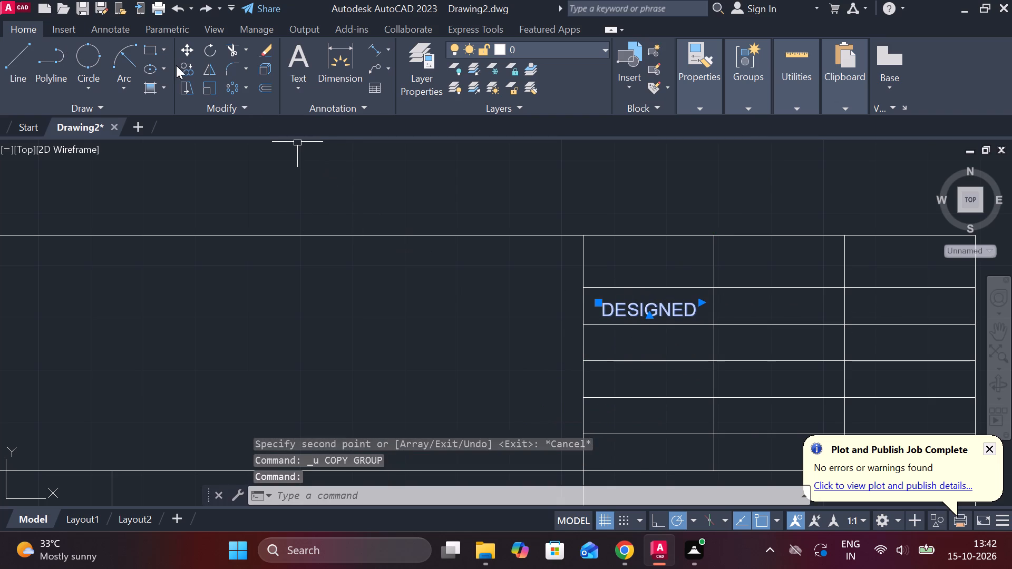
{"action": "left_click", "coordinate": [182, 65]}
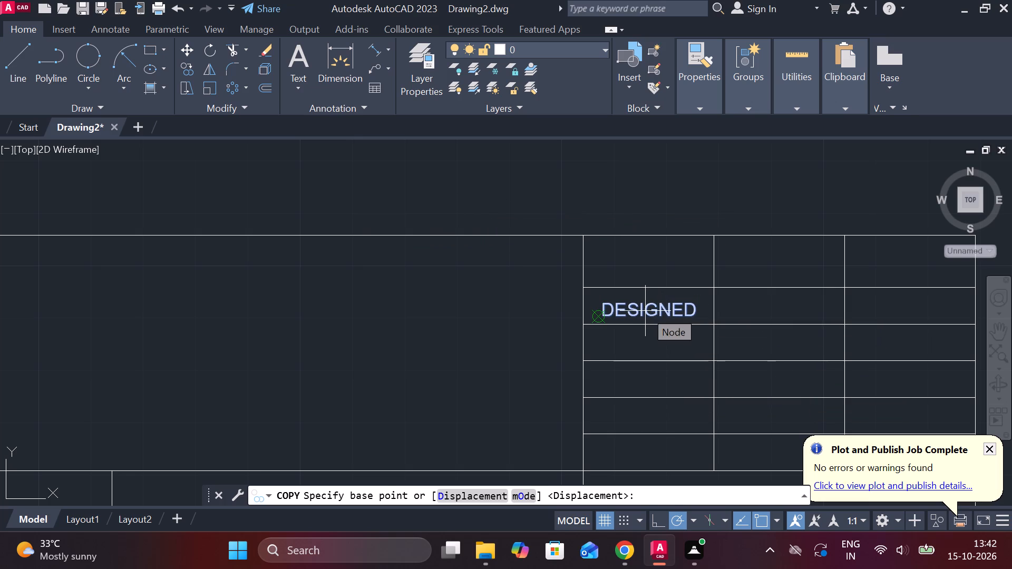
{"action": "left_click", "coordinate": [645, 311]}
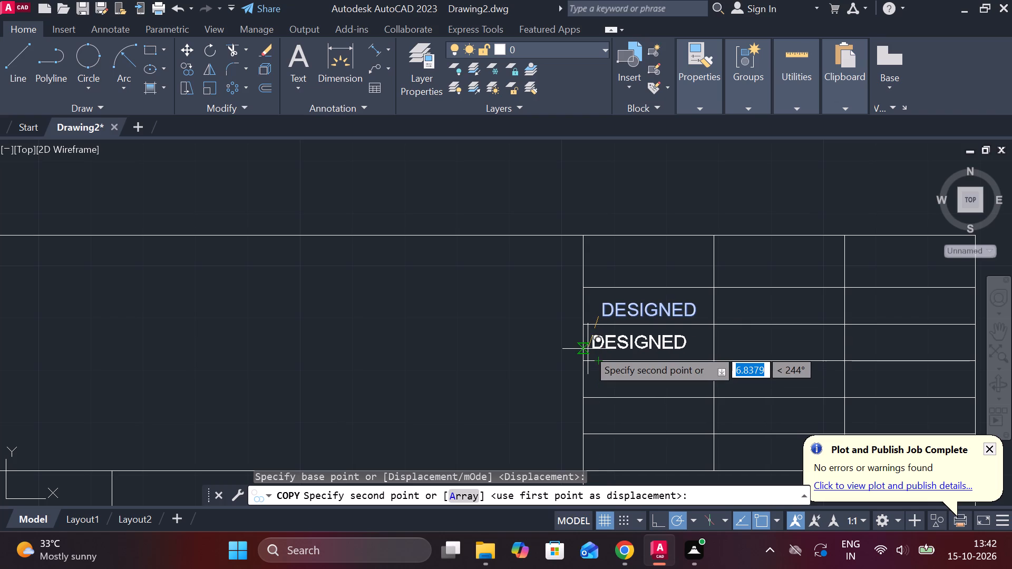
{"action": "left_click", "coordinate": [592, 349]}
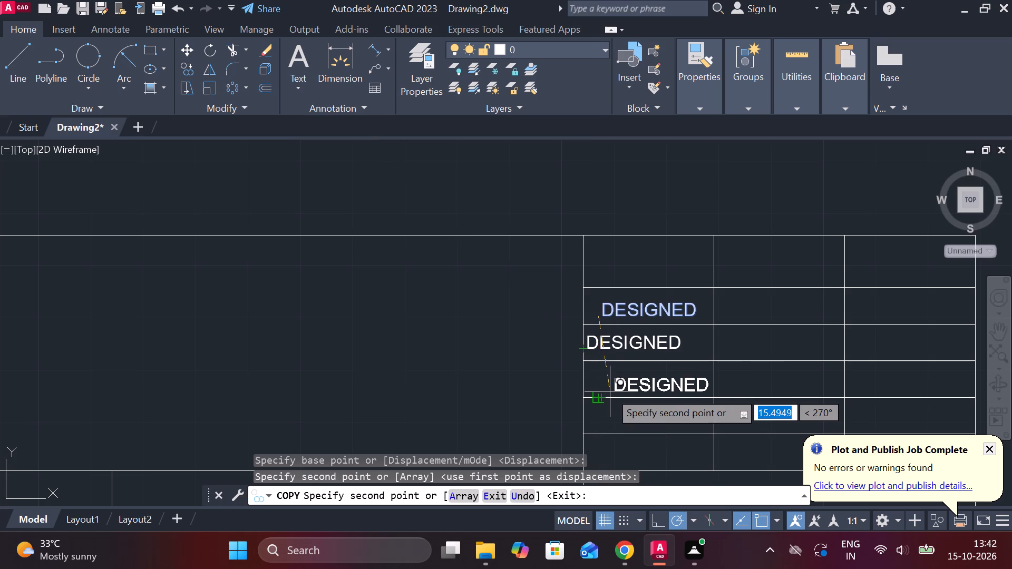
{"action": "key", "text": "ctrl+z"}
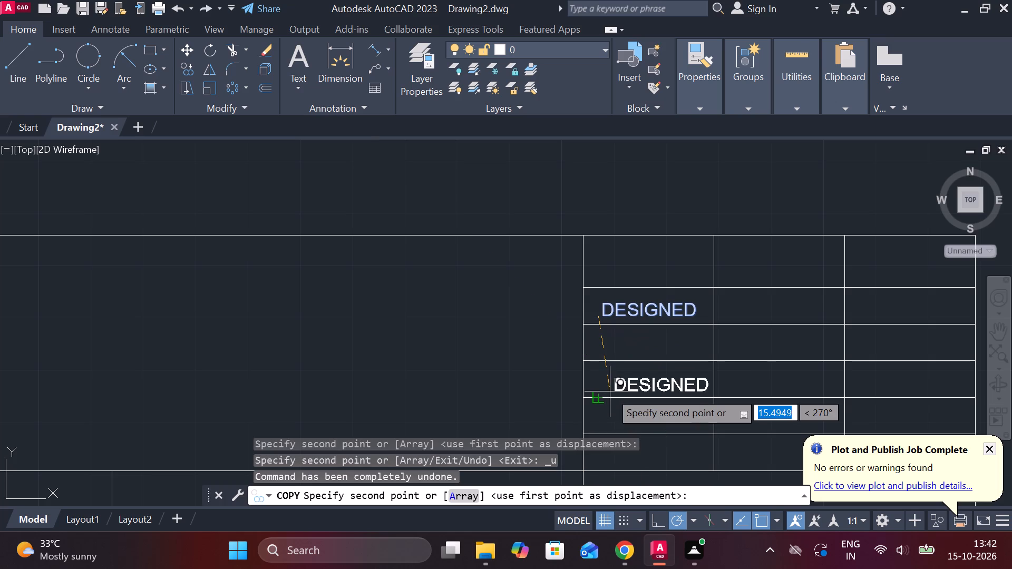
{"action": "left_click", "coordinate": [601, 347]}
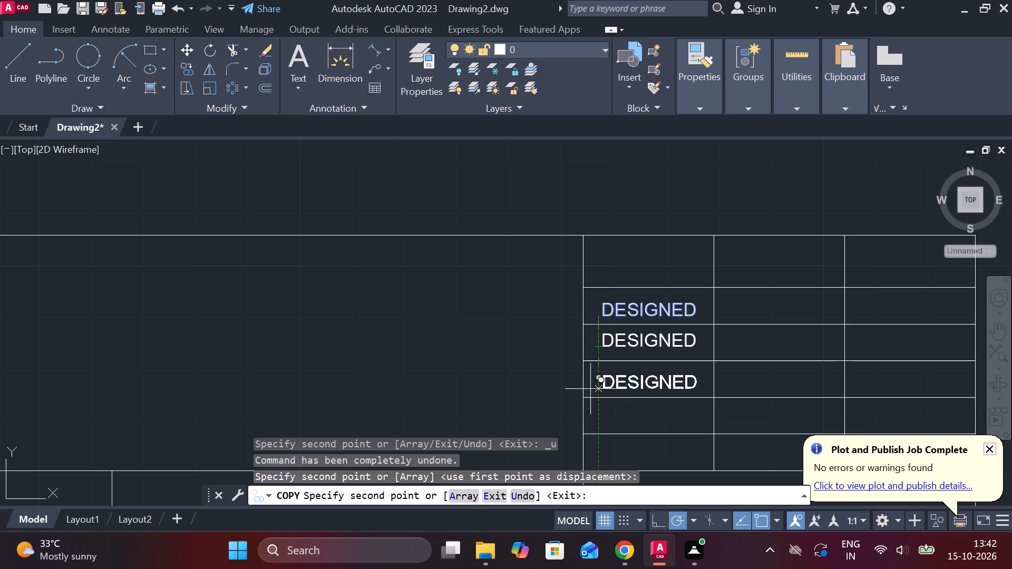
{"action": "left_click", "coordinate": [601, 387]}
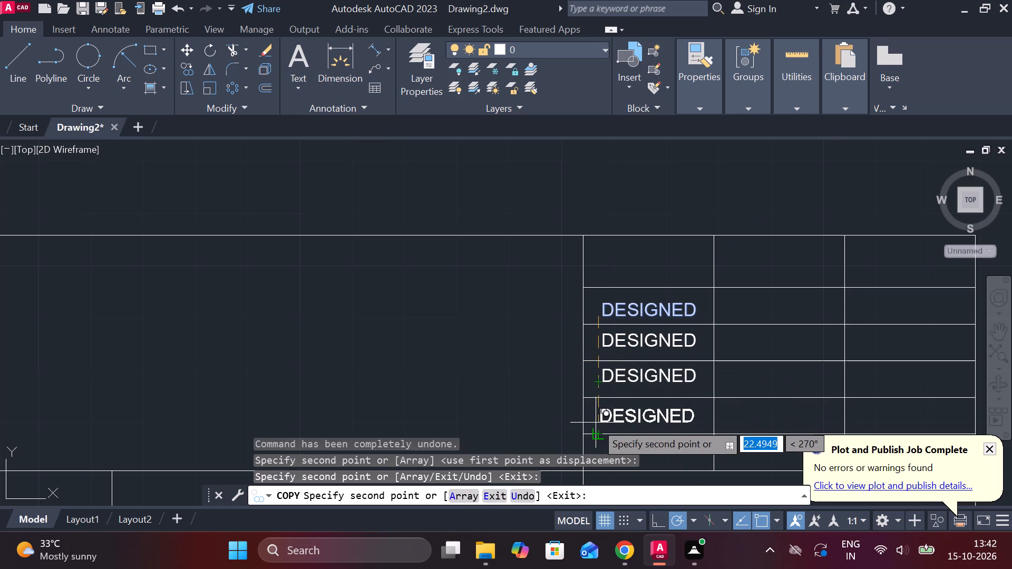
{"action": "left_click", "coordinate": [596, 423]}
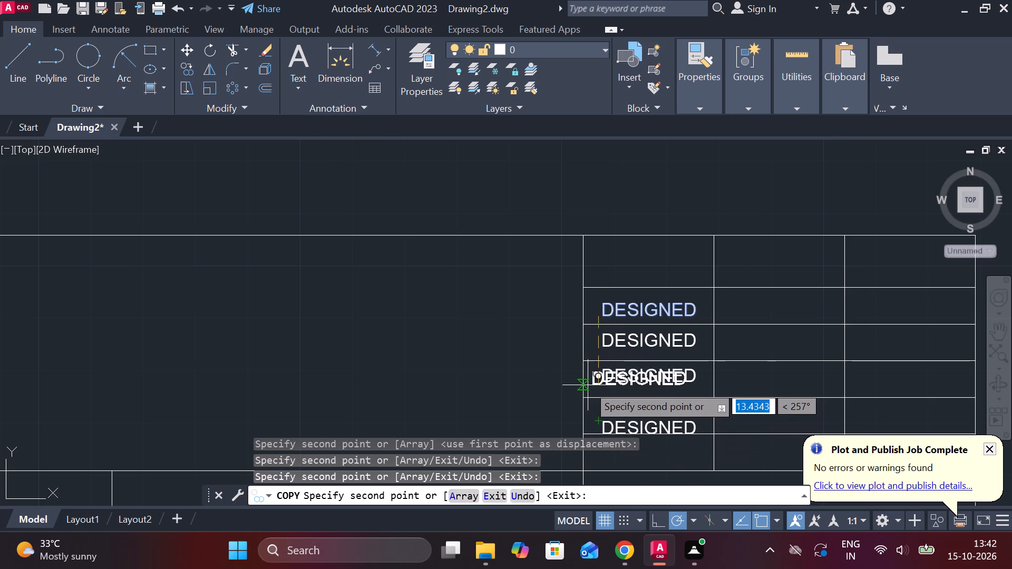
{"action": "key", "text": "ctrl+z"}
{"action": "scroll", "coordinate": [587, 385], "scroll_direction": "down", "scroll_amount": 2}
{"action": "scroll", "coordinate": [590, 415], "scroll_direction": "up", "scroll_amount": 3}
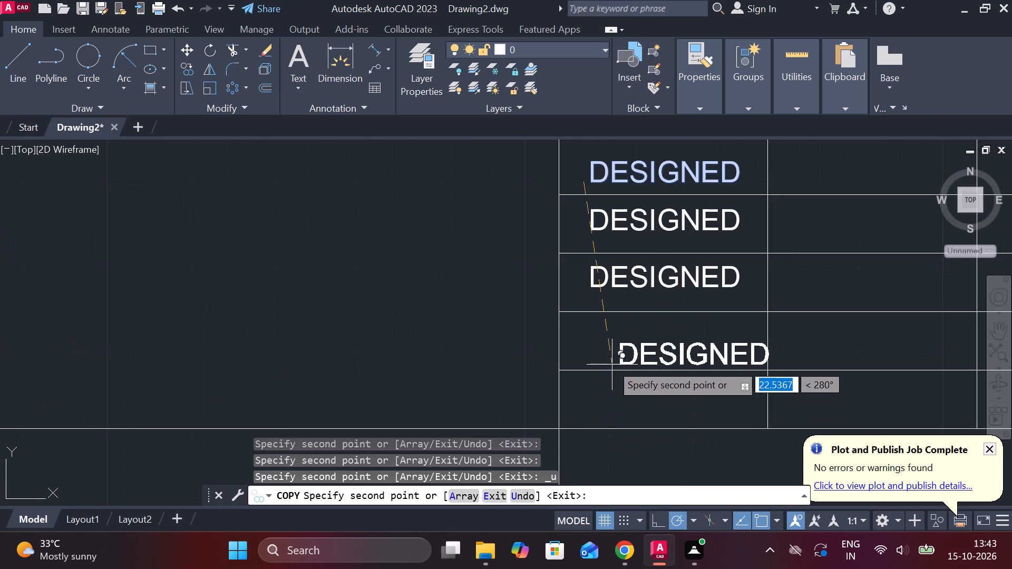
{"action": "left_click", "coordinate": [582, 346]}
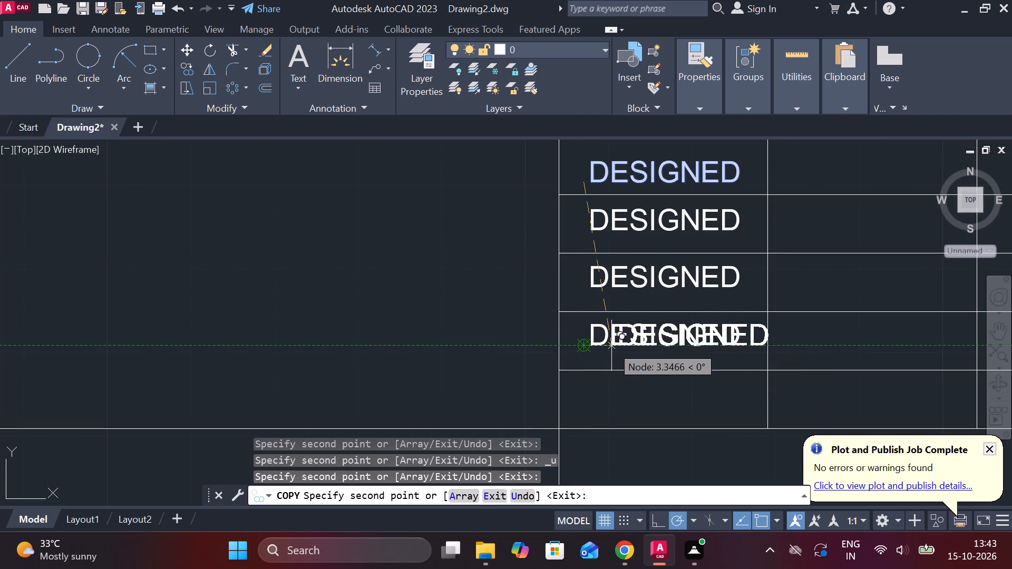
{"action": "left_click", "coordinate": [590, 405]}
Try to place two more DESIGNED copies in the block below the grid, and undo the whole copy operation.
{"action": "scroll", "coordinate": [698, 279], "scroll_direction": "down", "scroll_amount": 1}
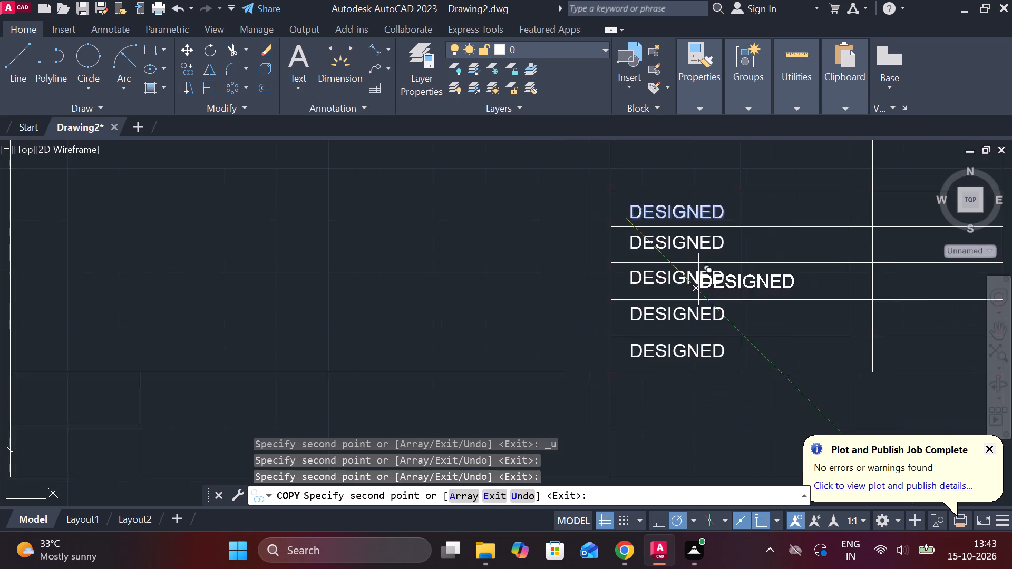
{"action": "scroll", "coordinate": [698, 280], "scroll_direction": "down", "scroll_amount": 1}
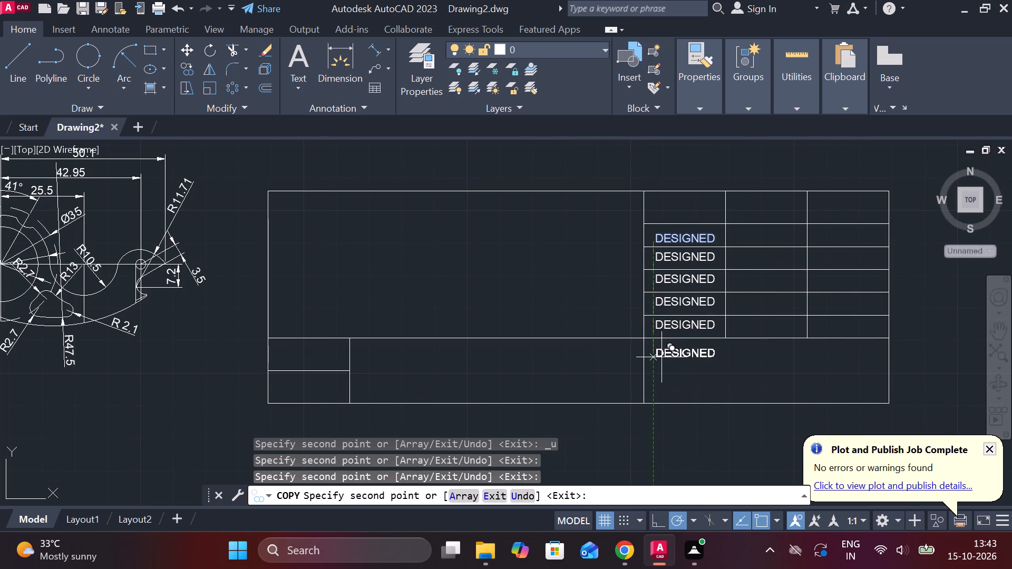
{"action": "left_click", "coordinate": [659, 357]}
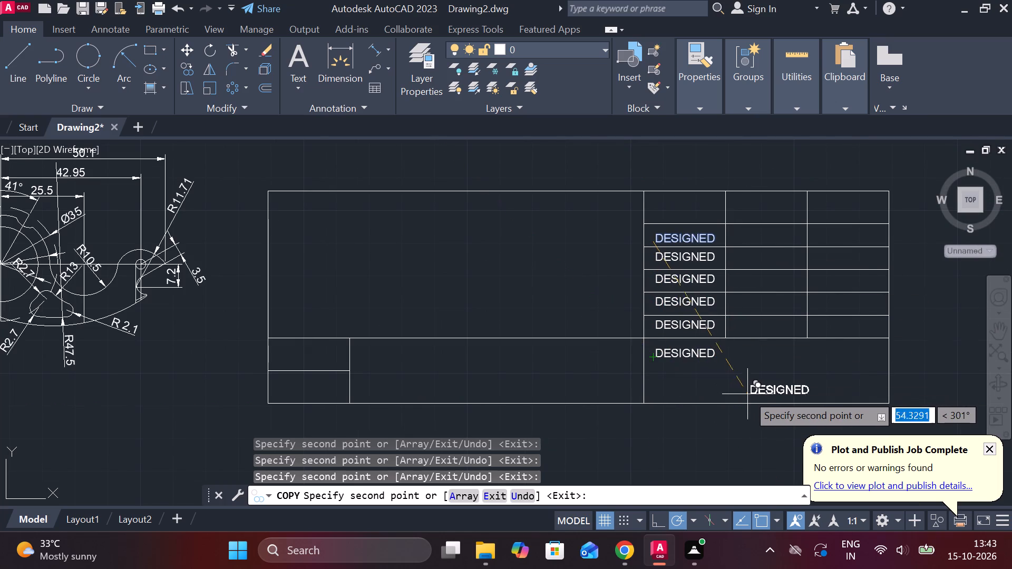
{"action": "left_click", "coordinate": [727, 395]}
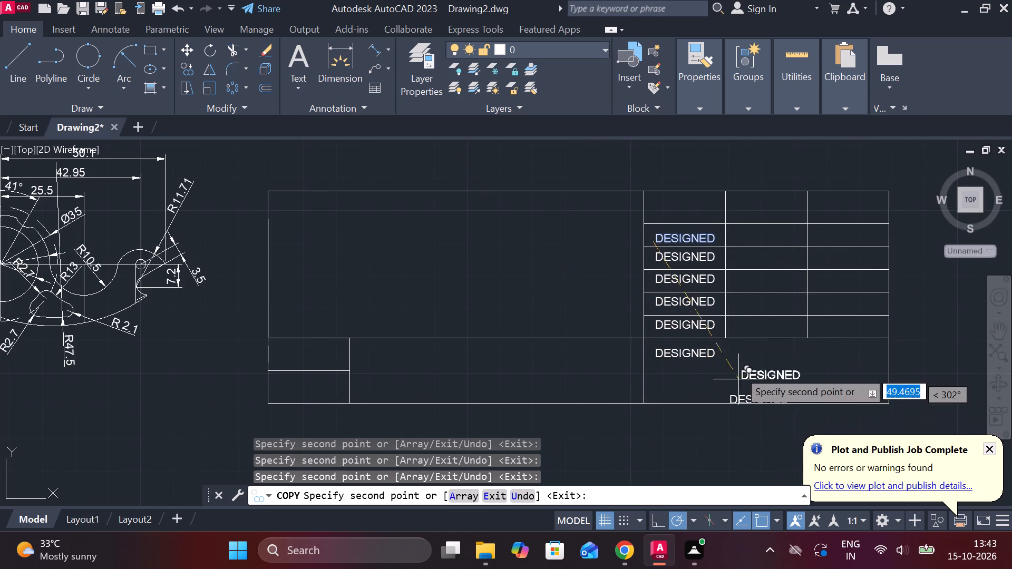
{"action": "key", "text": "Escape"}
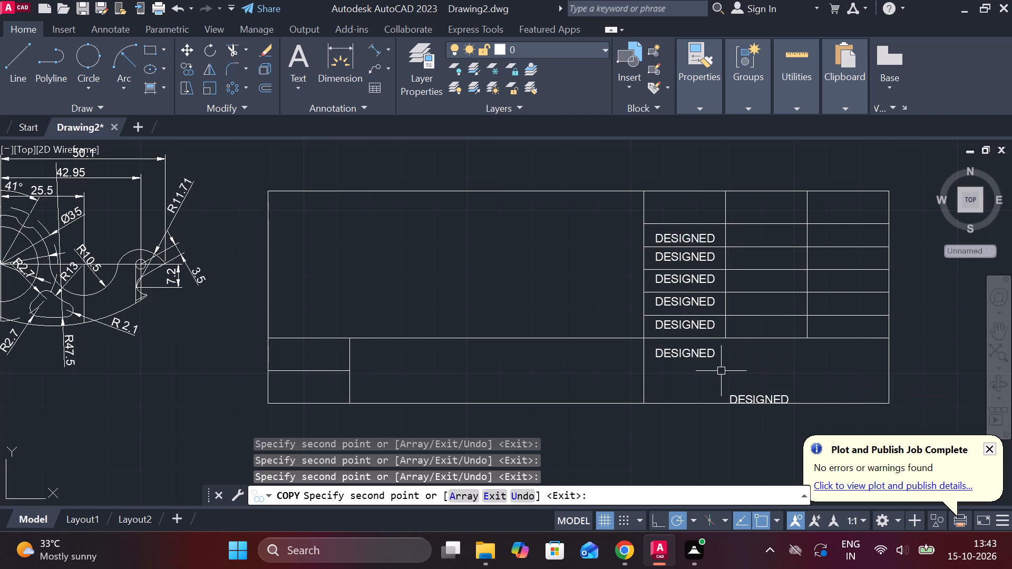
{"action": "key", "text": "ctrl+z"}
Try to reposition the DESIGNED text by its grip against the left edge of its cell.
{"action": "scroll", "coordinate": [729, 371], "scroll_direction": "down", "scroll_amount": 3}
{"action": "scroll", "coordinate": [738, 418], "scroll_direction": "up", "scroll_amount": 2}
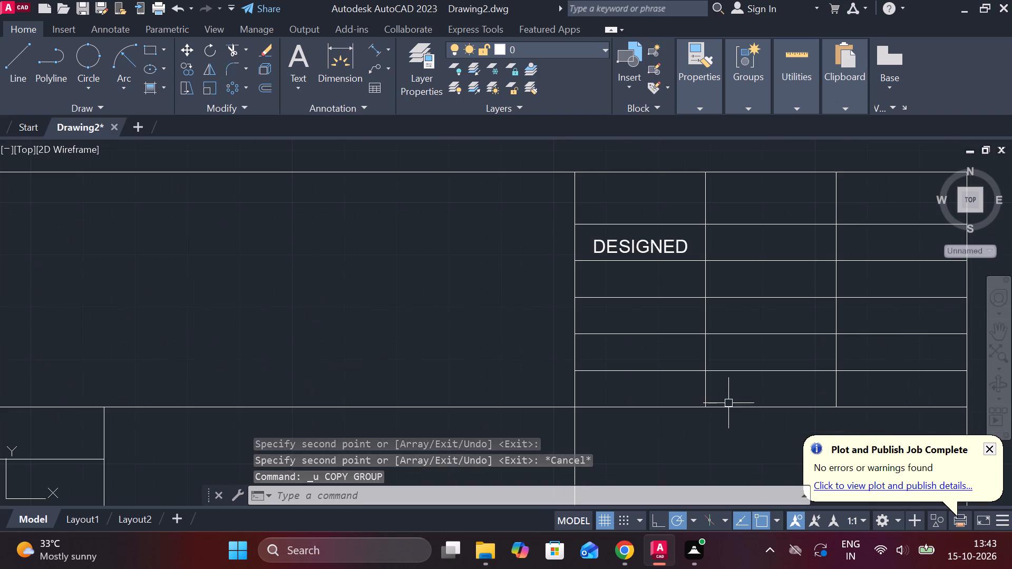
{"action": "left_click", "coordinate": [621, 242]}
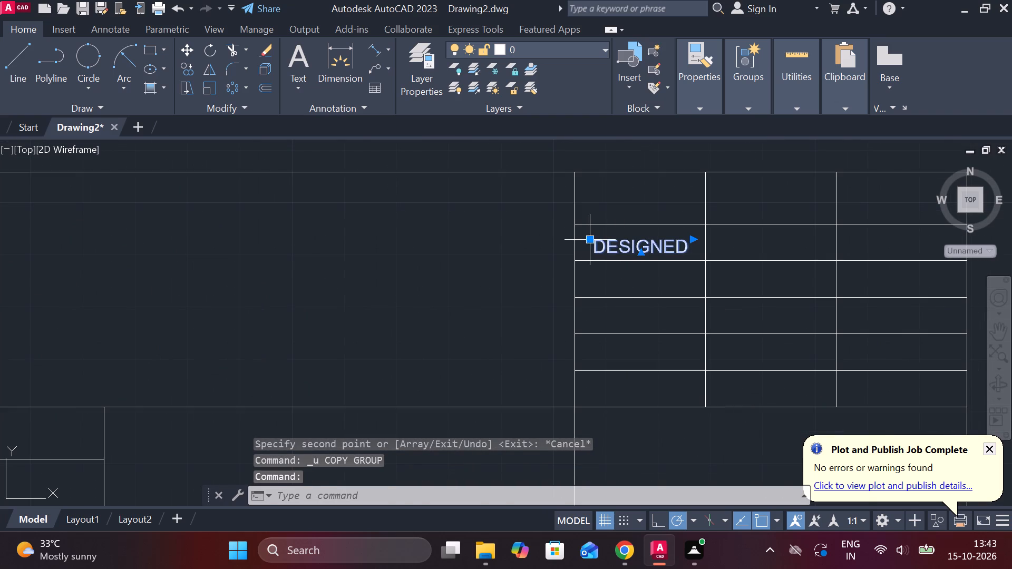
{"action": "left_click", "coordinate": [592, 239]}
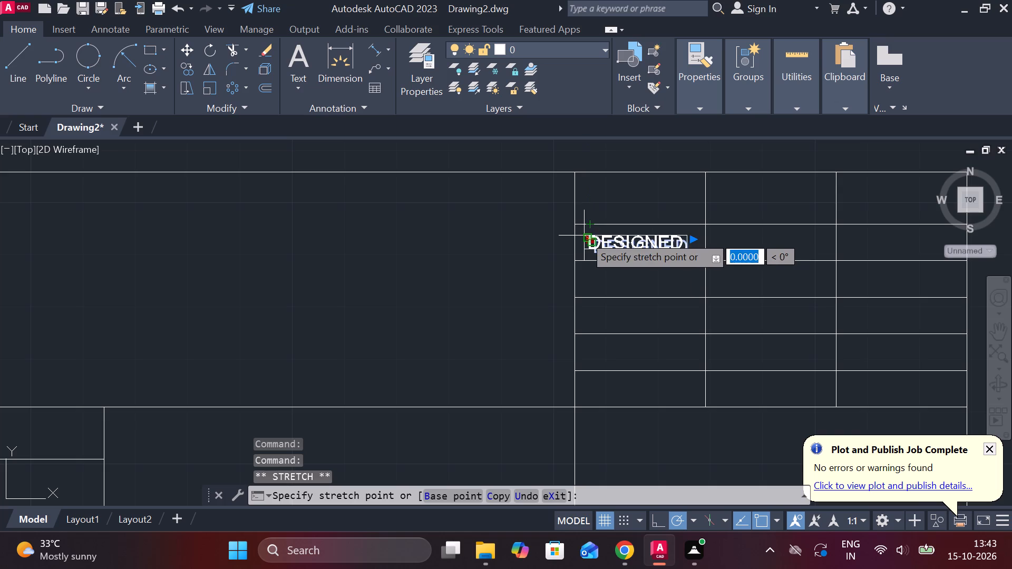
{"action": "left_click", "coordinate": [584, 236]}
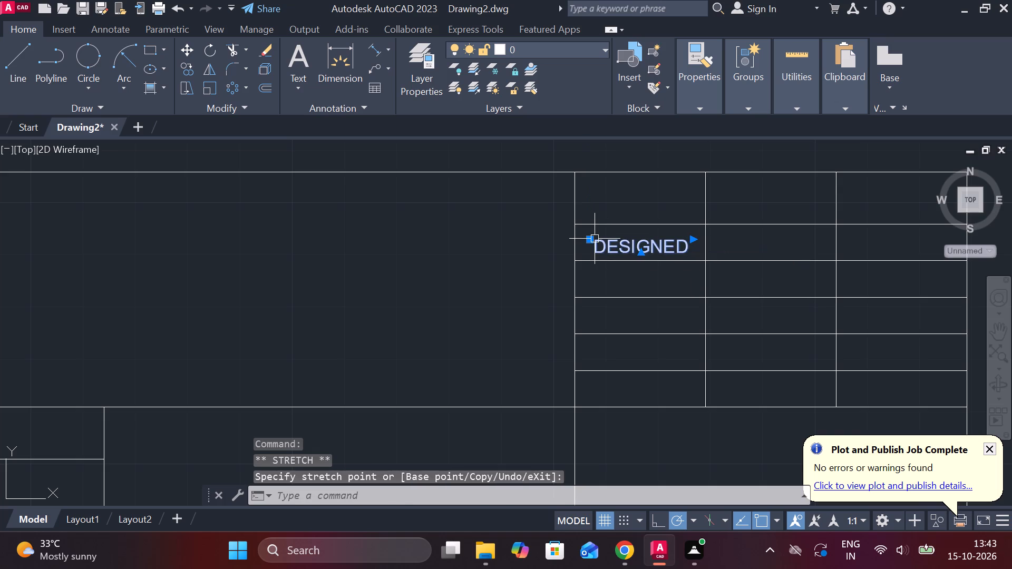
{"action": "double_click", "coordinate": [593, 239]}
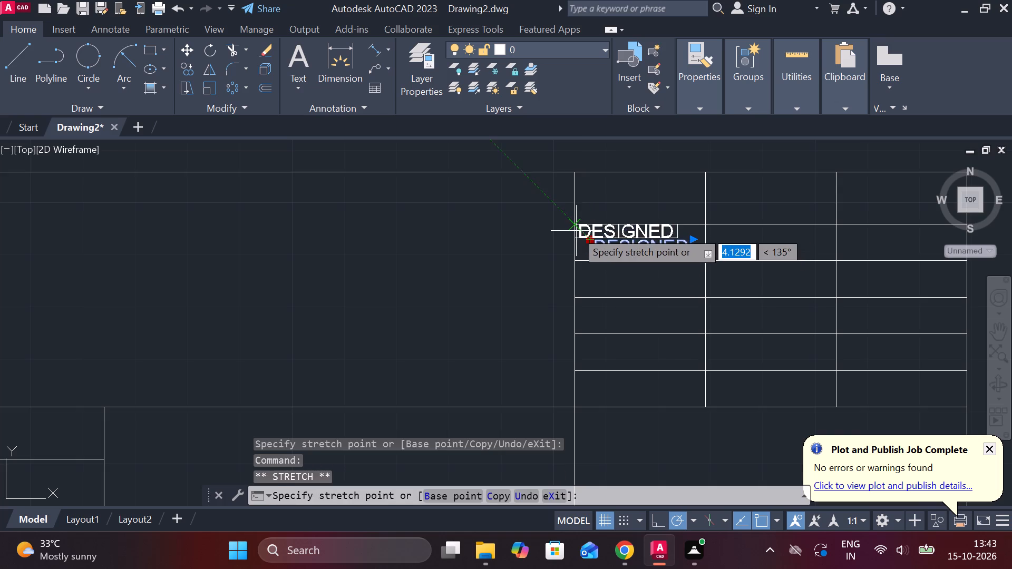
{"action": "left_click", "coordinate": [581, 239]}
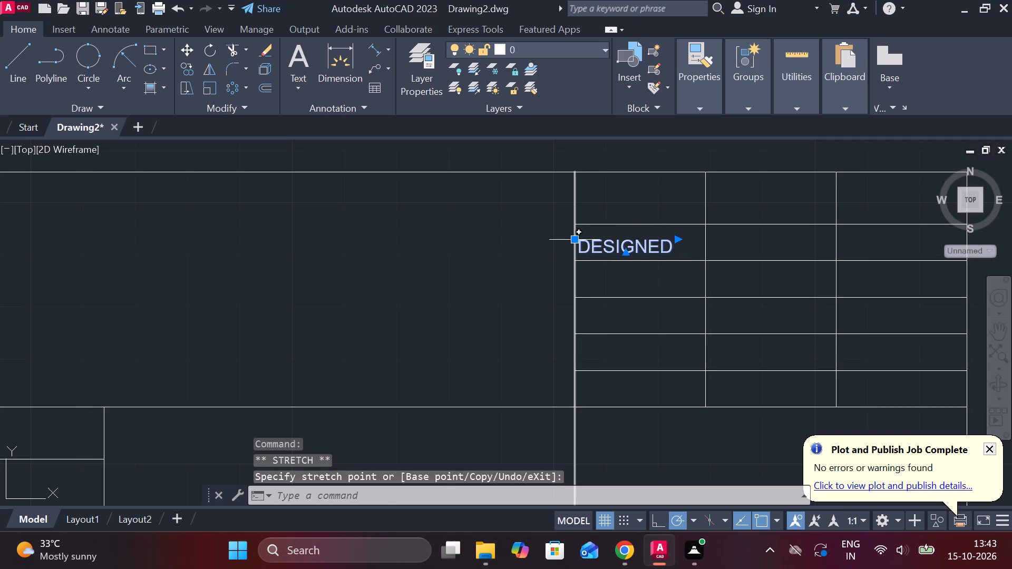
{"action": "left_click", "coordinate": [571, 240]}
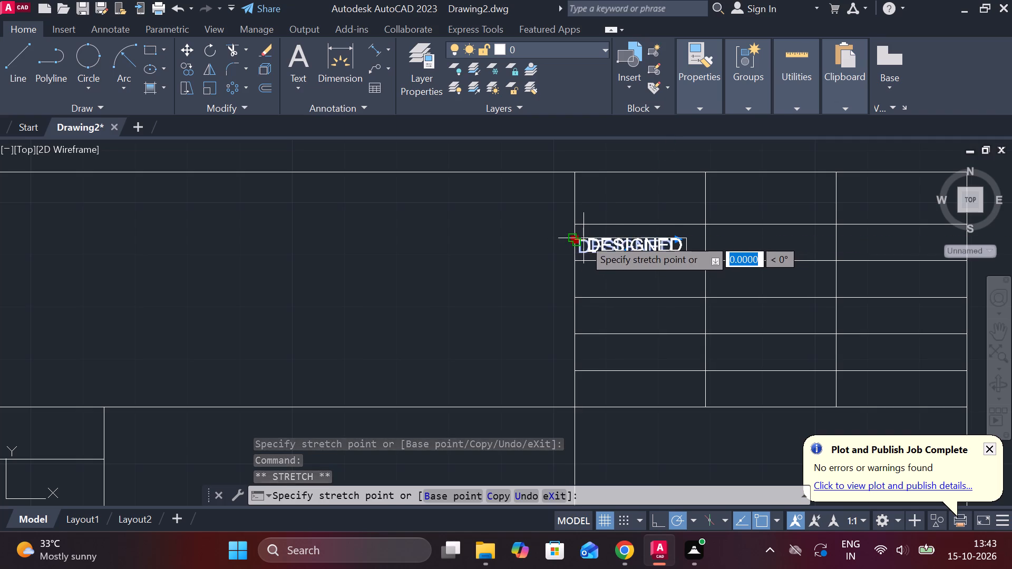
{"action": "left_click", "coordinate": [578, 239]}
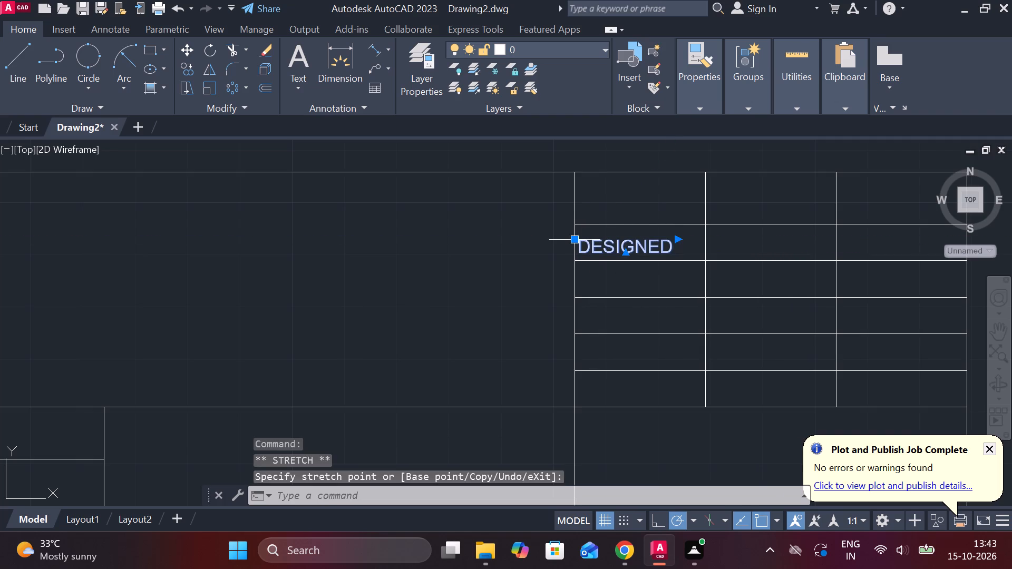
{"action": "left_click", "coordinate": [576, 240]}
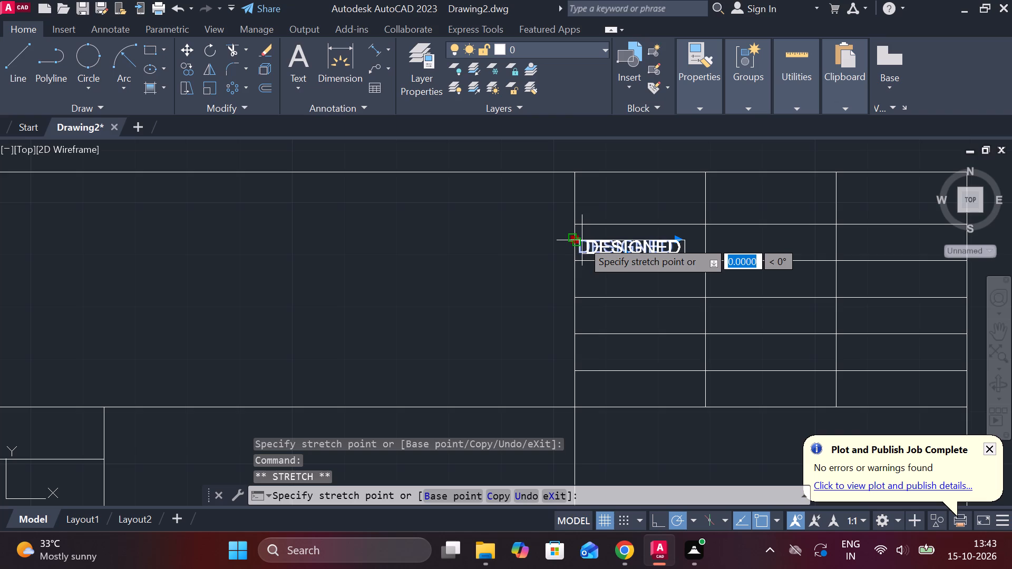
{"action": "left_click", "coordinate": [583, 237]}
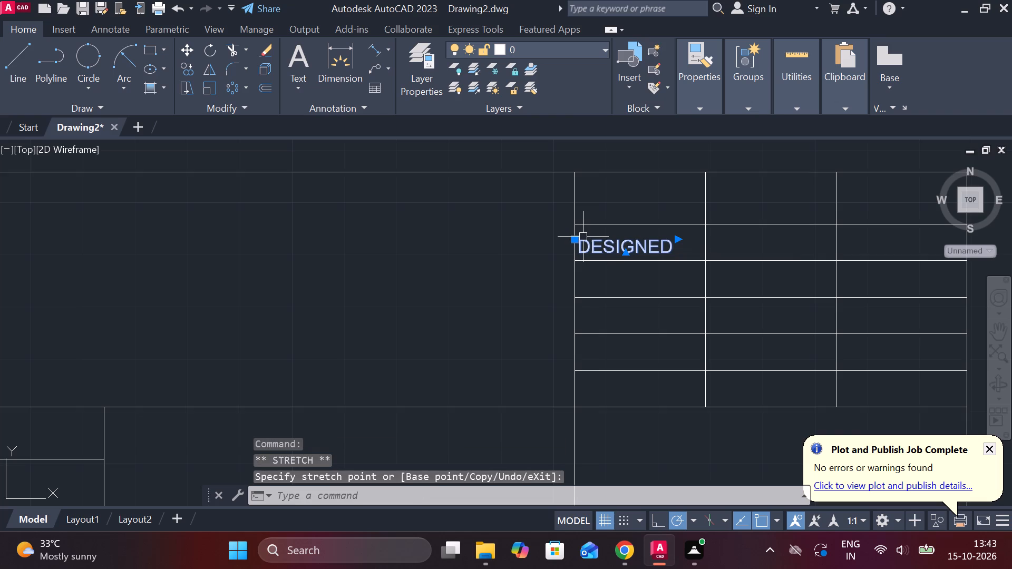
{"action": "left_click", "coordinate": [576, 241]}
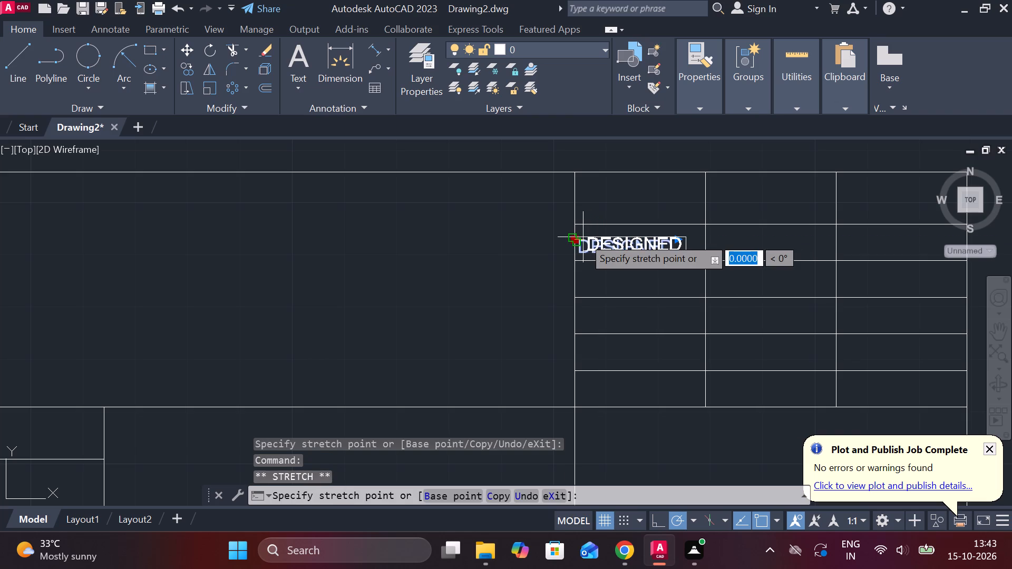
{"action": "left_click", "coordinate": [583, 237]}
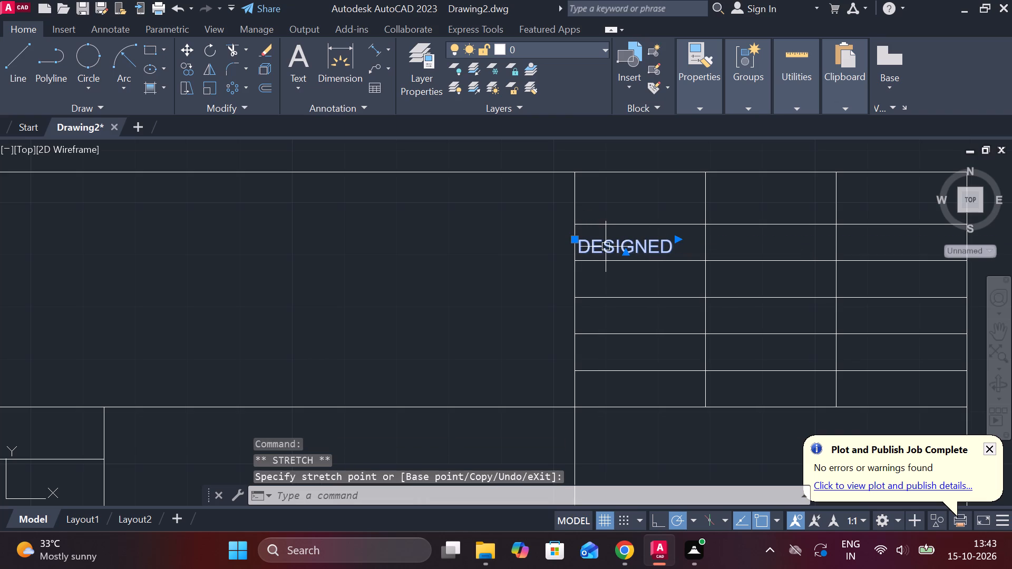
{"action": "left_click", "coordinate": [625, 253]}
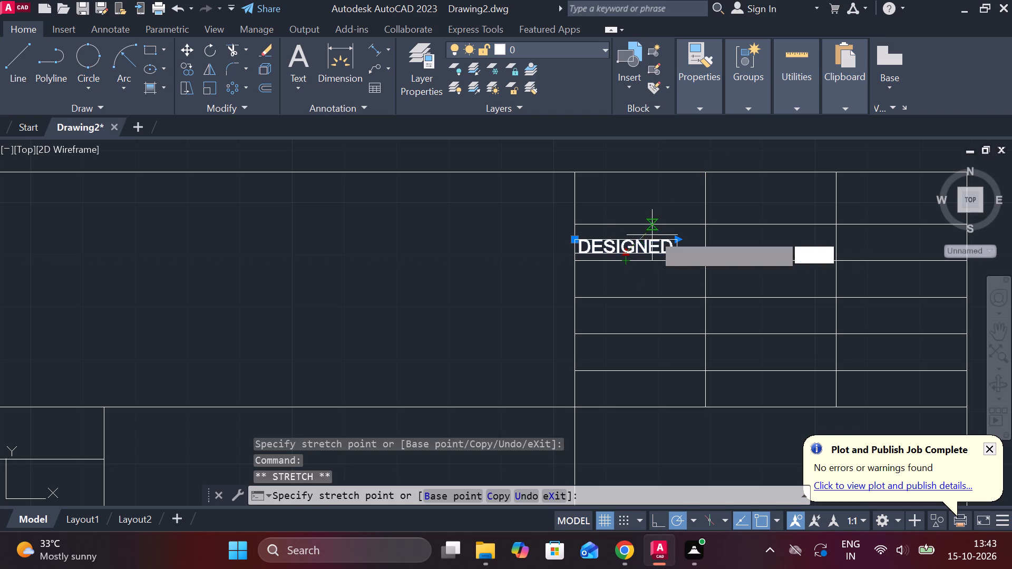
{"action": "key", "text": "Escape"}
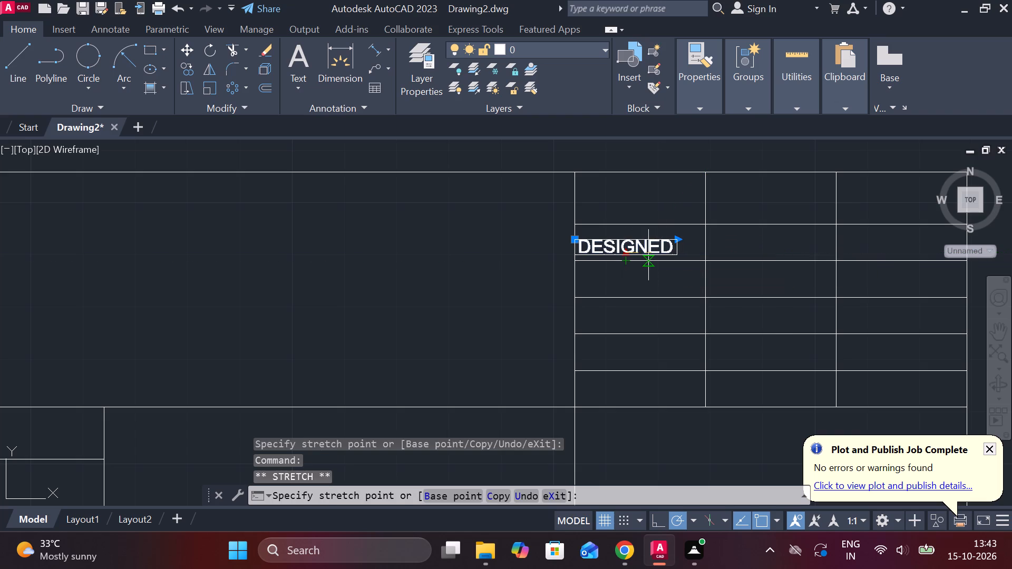
Undo the grip moves and the creation of the DESIGNED text, leaving the grid's second row empty.
{"action": "key", "text": "ctrl+z"}
{"action": "key", "text": "ctrl+z"}
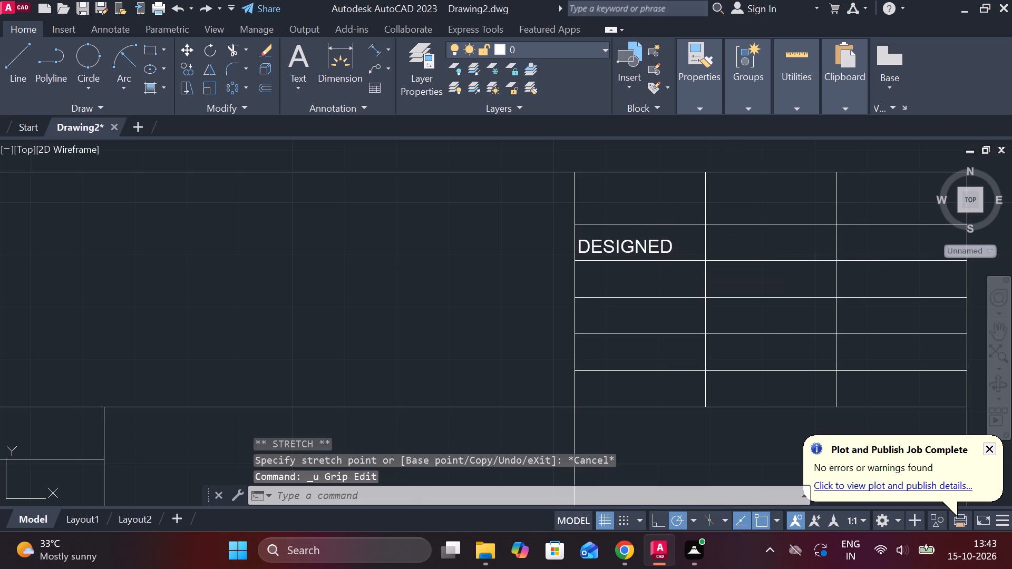
{"action": "key", "text": "ctrl+z"}
{"action": "key", "text": "ctrl+z"}
{"action": "key", "text": "ctrl+z"}
{"action": "key", "text": "ctrl+z"}
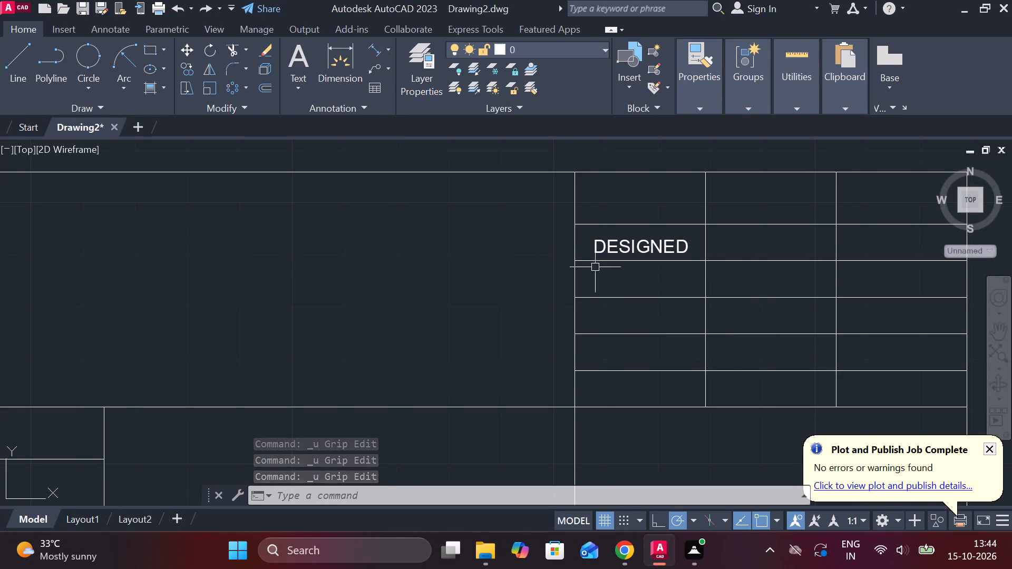
{"action": "key", "text": "ctrl+z"}
{"action": "key", "text": "ctrl+z"}
{"action": "key", "text": "ctrl+z"}
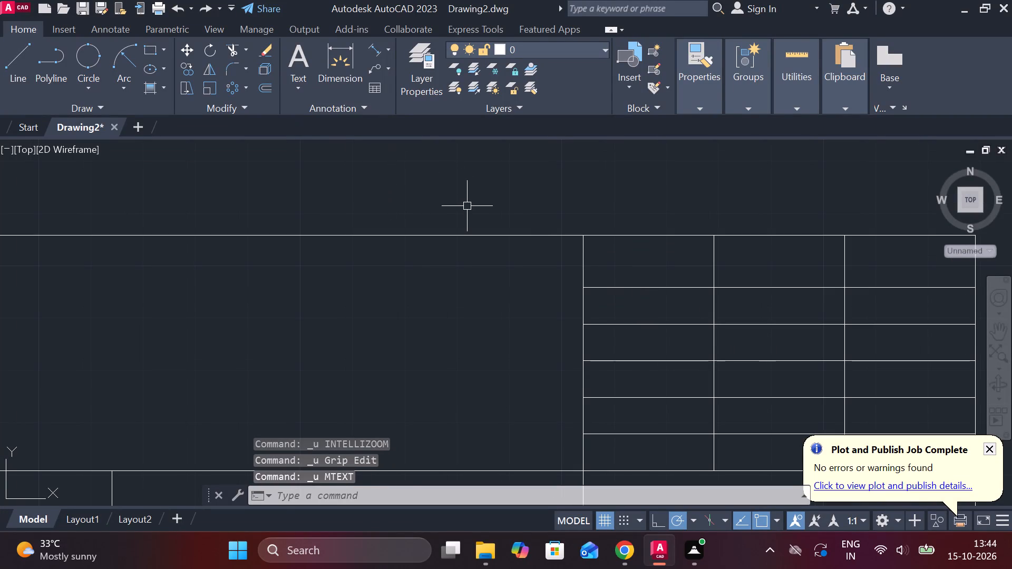
Create centred multiline text DESIGNED in the first column, second row of the right-hand grid.
{"action": "type", "text": "MT"}
{"action": "key", "text": "Return"}
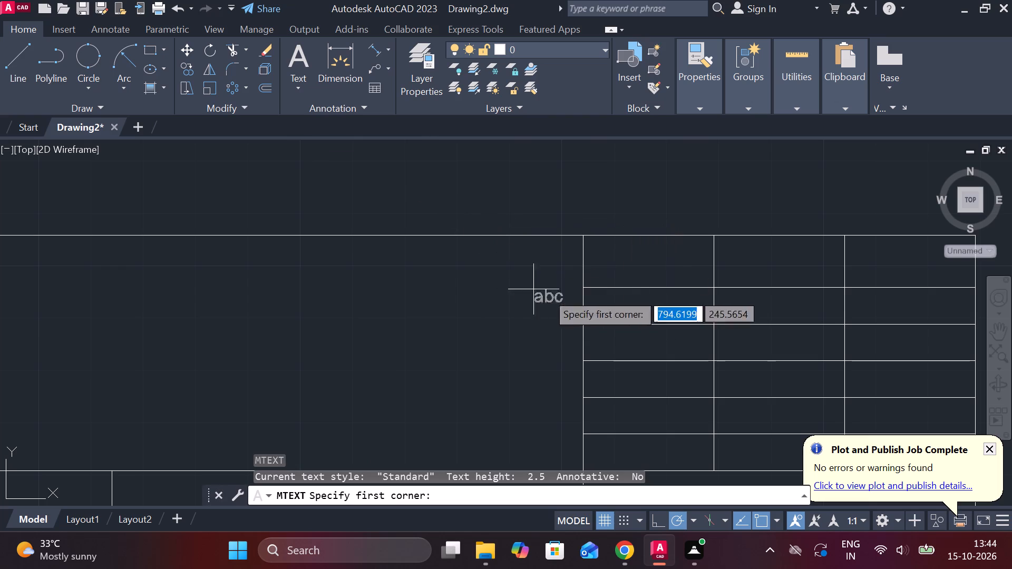
{"action": "left_click", "coordinate": [593, 298]}
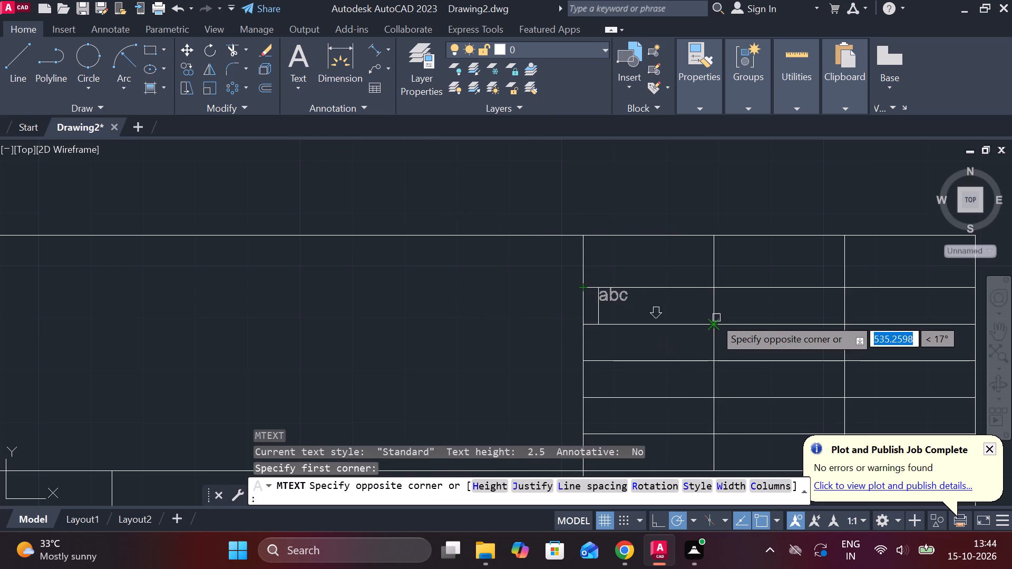
{"action": "left_click", "coordinate": [697, 318]}
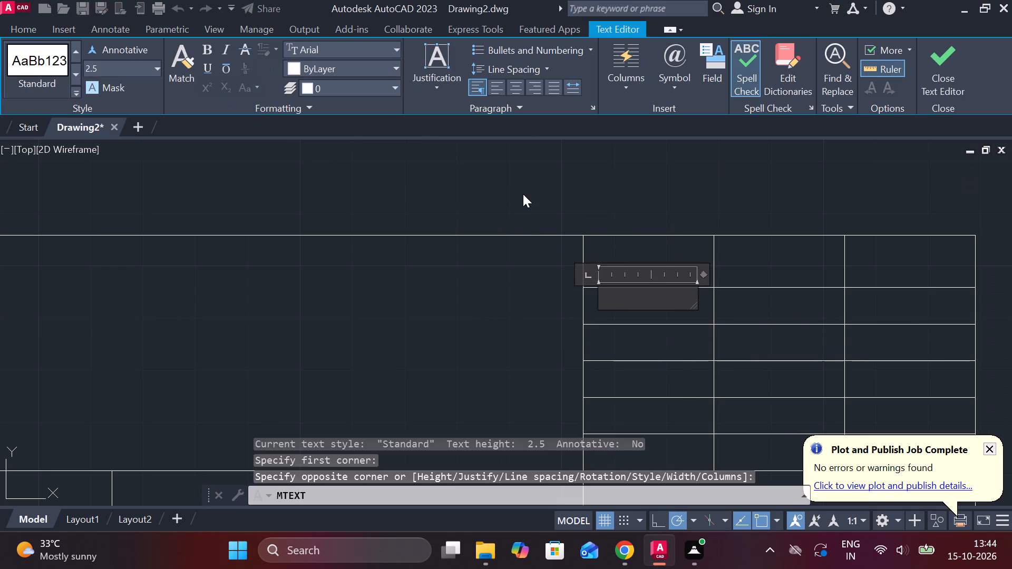
{"action": "left_click", "coordinate": [518, 90]}
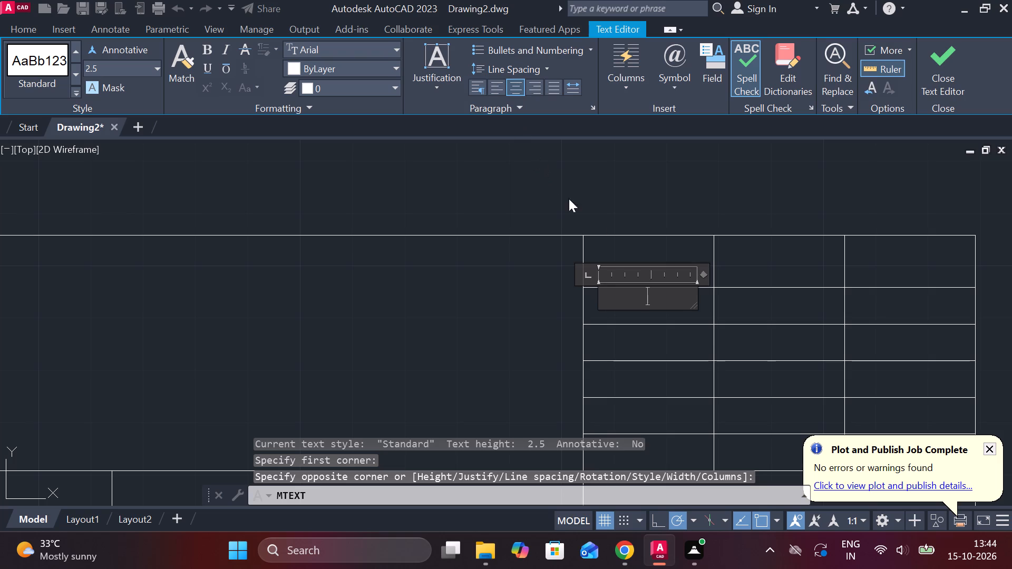
{"action": "type", "text": "DESIGNED"}
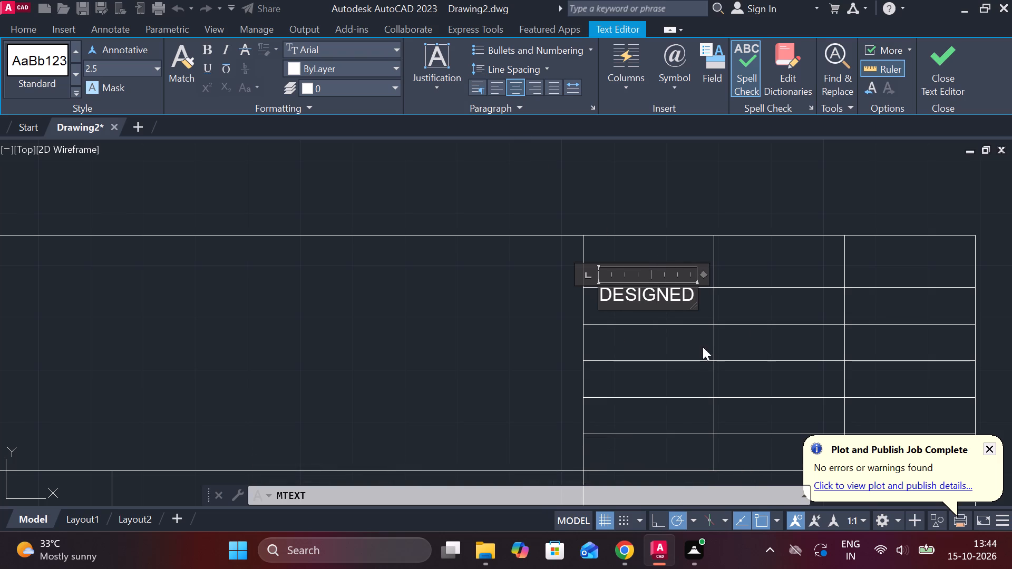
{"action": "left_click", "coordinate": [943, 70]}
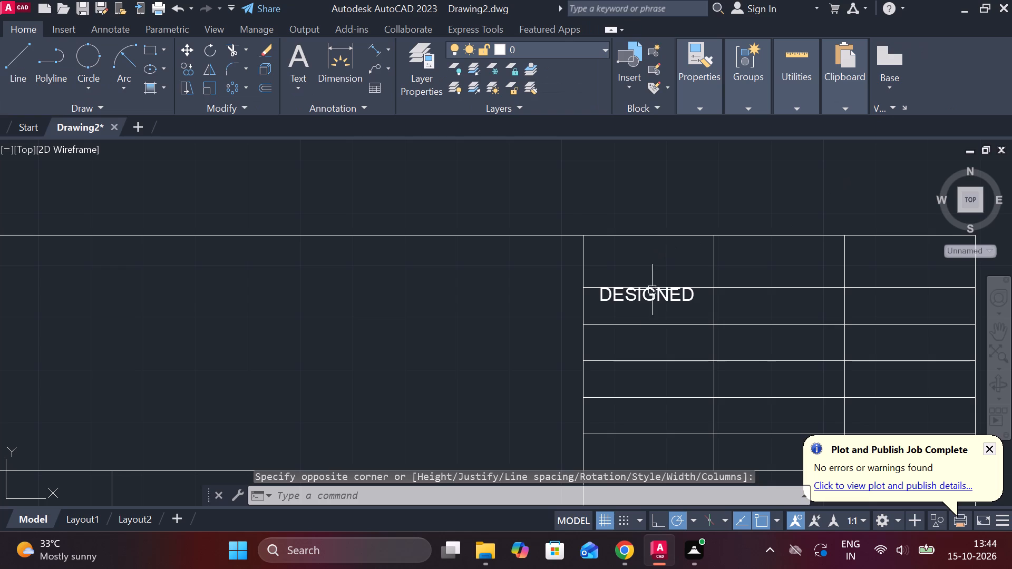
Move the DESIGNED text straight down by its grip so it sits mid-height in its cell.
{"action": "left_click", "coordinate": [643, 303]}
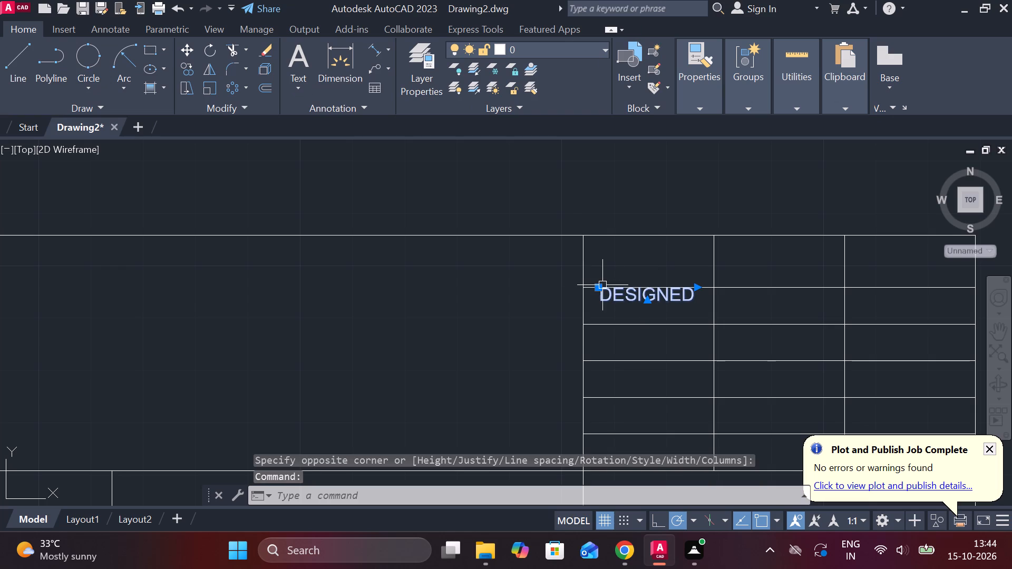
{"action": "left_click", "coordinate": [599, 289]}
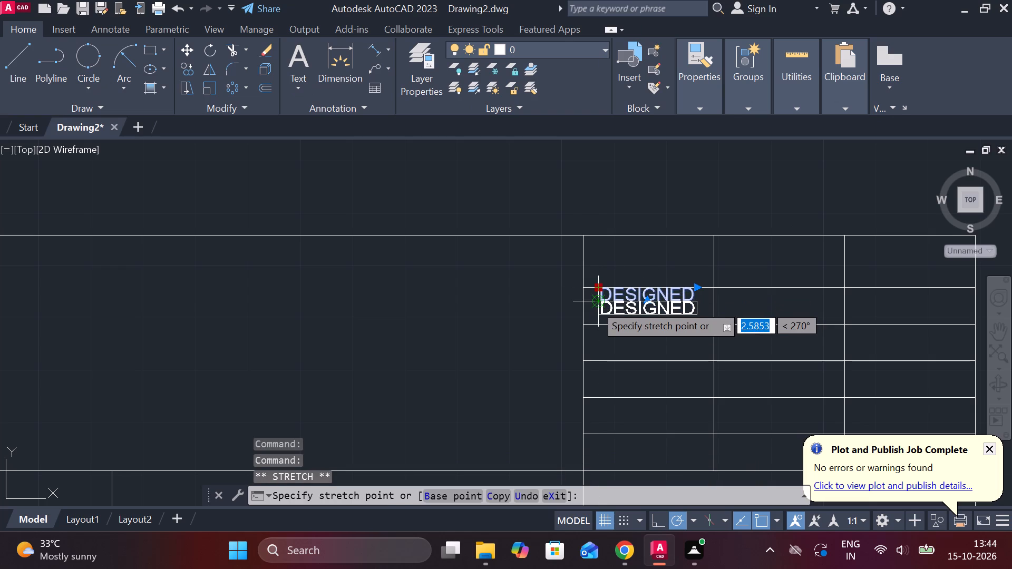
{"action": "left_click", "coordinate": [595, 305]}
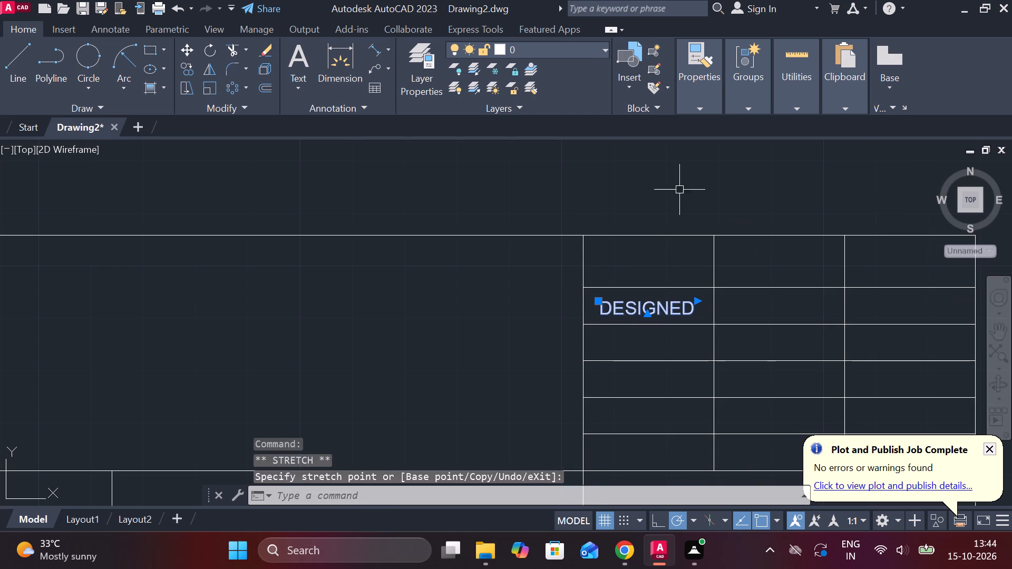
Copy the DESIGNED text straight down into the four cells below it in the grid's first column.
{"action": "left_click", "coordinate": [187, 67]}
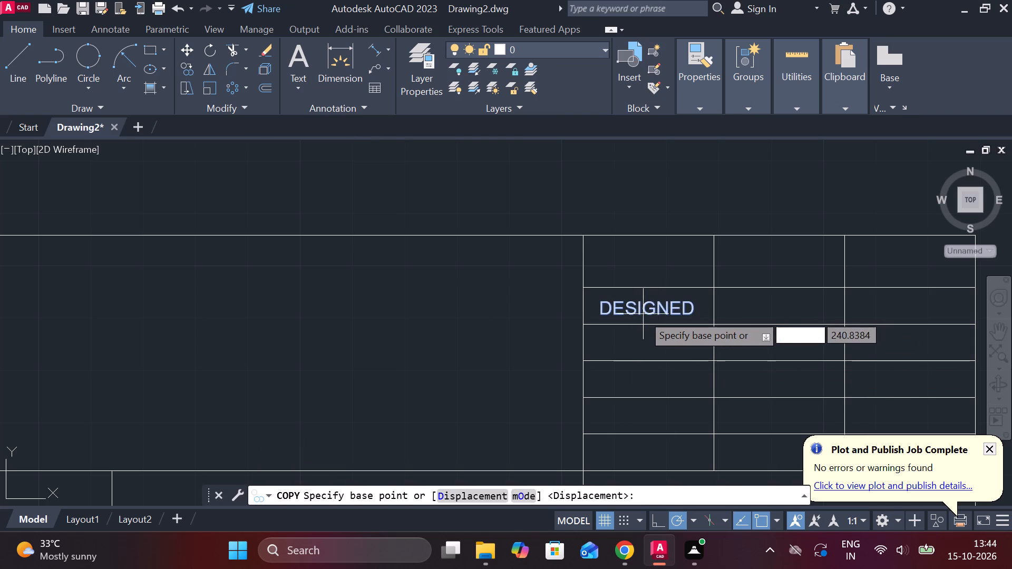
{"action": "left_click", "coordinate": [643, 314]}
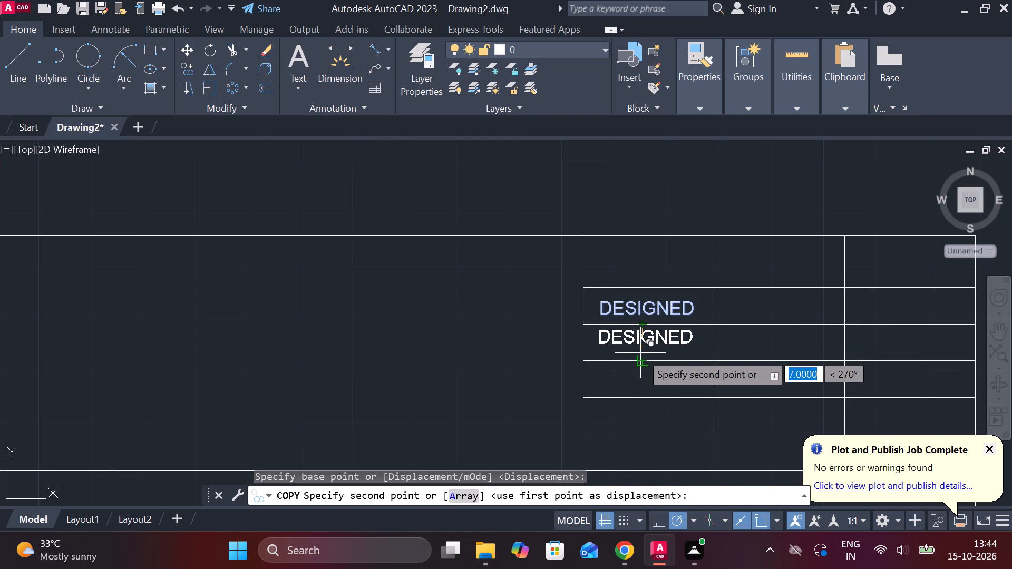
{"action": "left_click", "coordinate": [640, 359]}
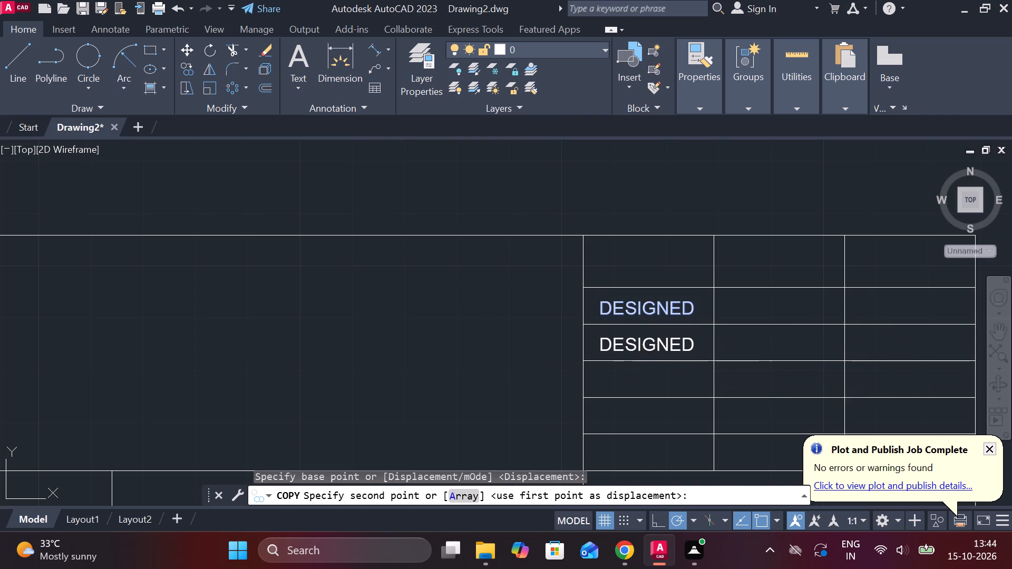
{"action": "left_click", "coordinate": [640, 399]}
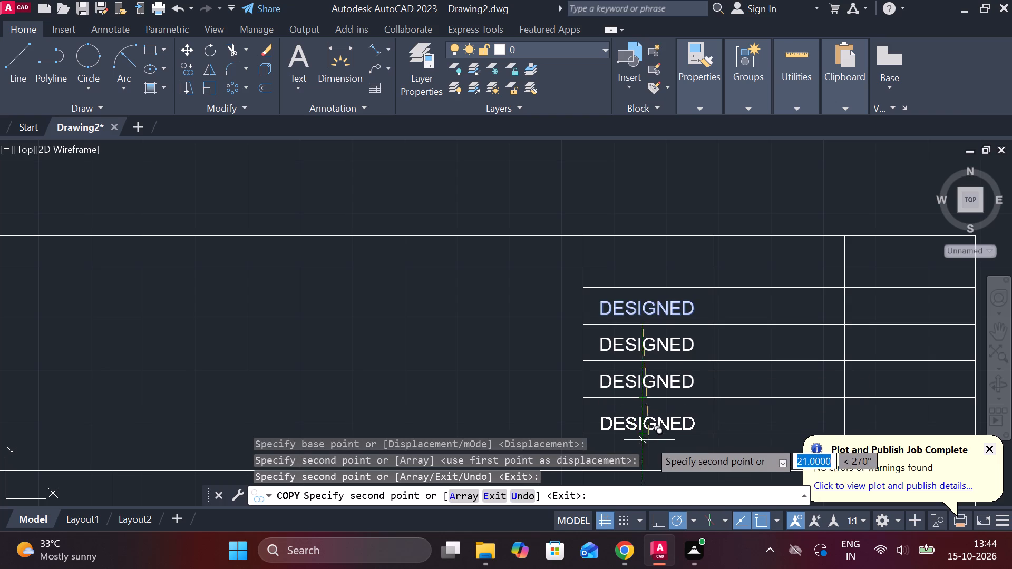
{"action": "left_click", "coordinate": [644, 433]}
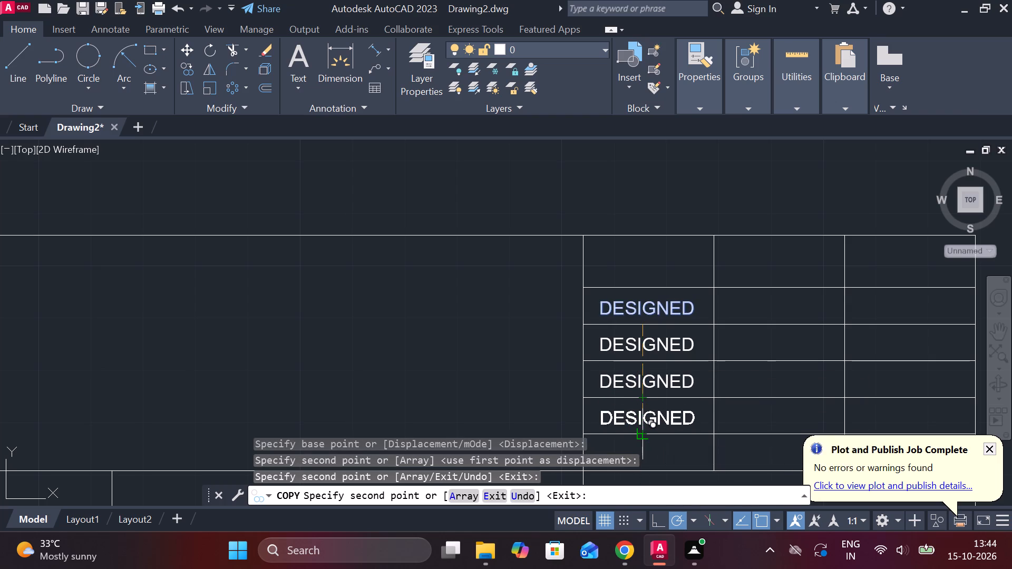
{"action": "scroll", "coordinate": [649, 446], "scroll_direction": "down", "scroll_amount": 2}
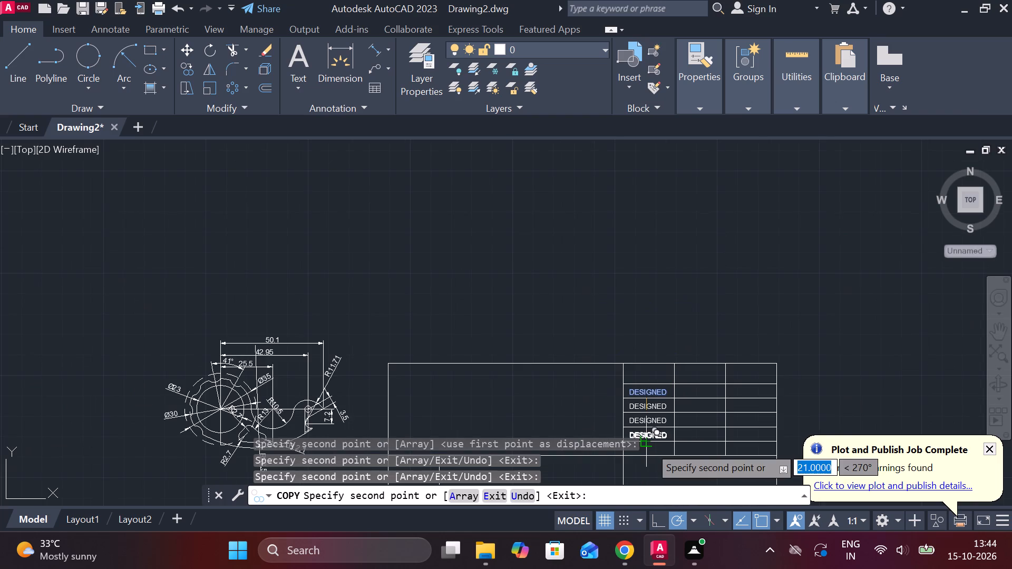
{"action": "scroll", "coordinate": [679, 244], "scroll_direction": "down", "scroll_amount": 2}
{"action": "scroll", "coordinate": [676, 291], "scroll_direction": "up", "scroll_amount": 1}
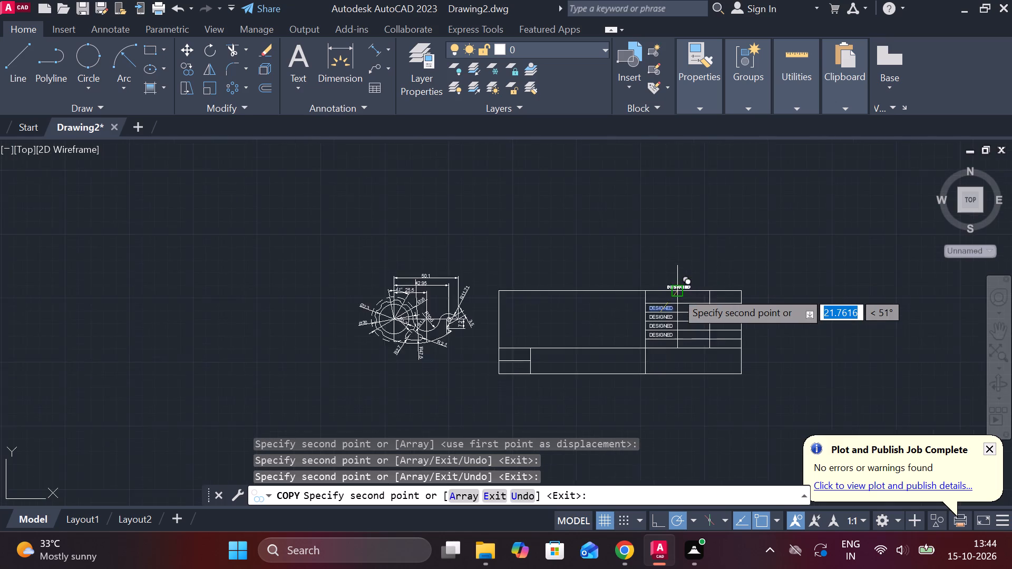
{"action": "scroll", "coordinate": [676, 291], "scroll_direction": "up", "scroll_amount": 2}
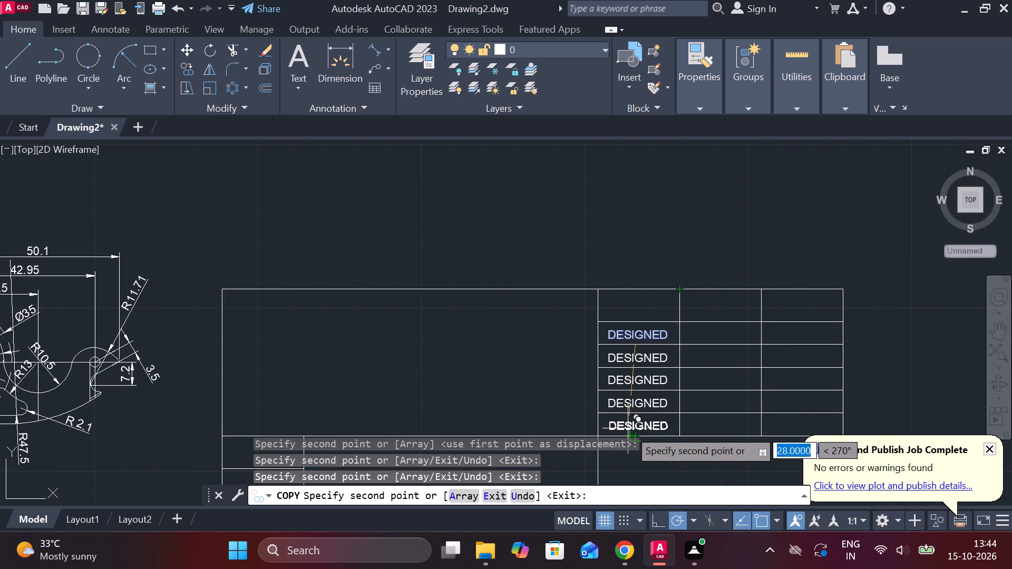
{"action": "left_click", "coordinate": [635, 433]}
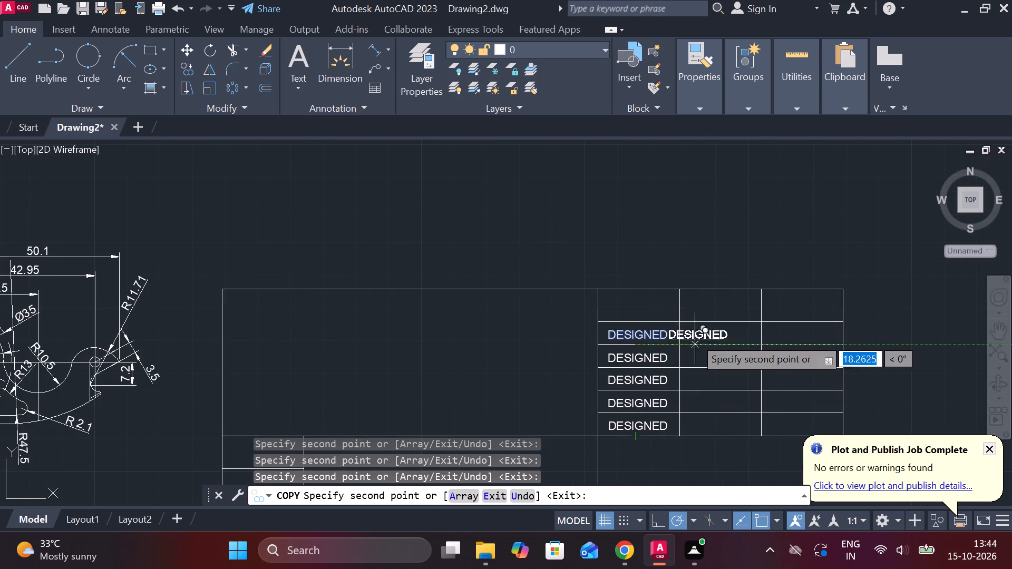
Place DESIGNED copies in the top row's second and third cells, and two more in the block below the grid.
{"action": "left_click", "coordinate": [719, 313]}
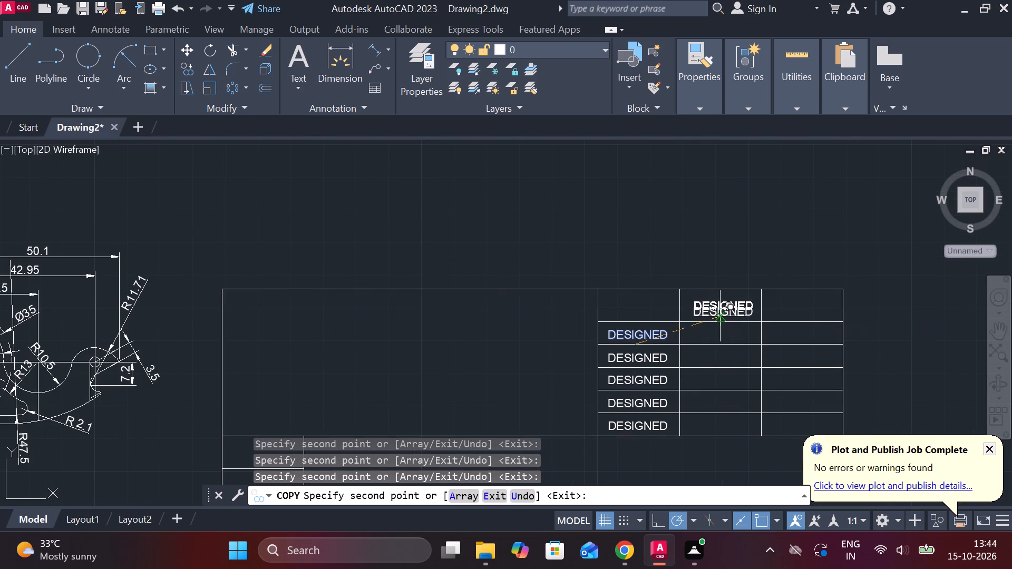
{"action": "left_click", "coordinate": [799, 319]}
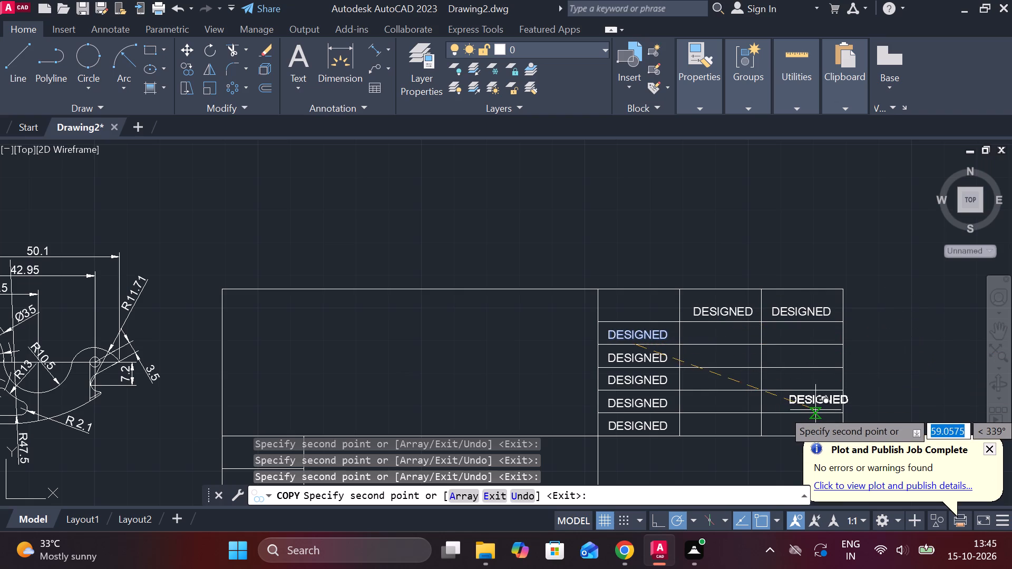
{"action": "scroll", "coordinate": [815, 410], "scroll_direction": "up", "scroll_amount": 3}
{"action": "scroll", "coordinate": [815, 410], "scroll_direction": "down", "scroll_amount": 2}
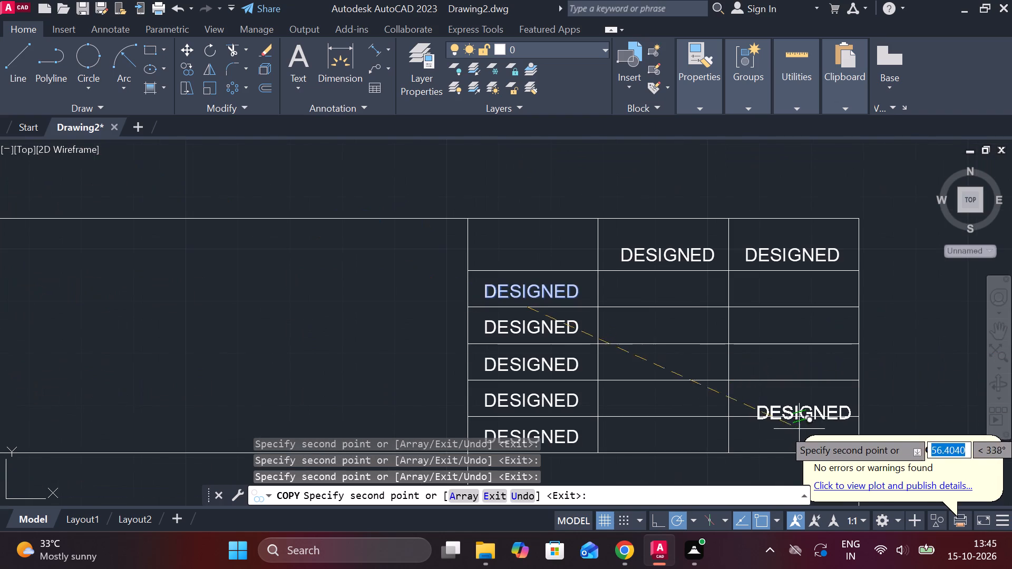
{"action": "scroll", "coordinate": [714, 465], "scroll_direction": "down", "scroll_amount": 1}
{"action": "scroll", "coordinate": [748, 316], "scroll_direction": "down", "scroll_amount": 2}
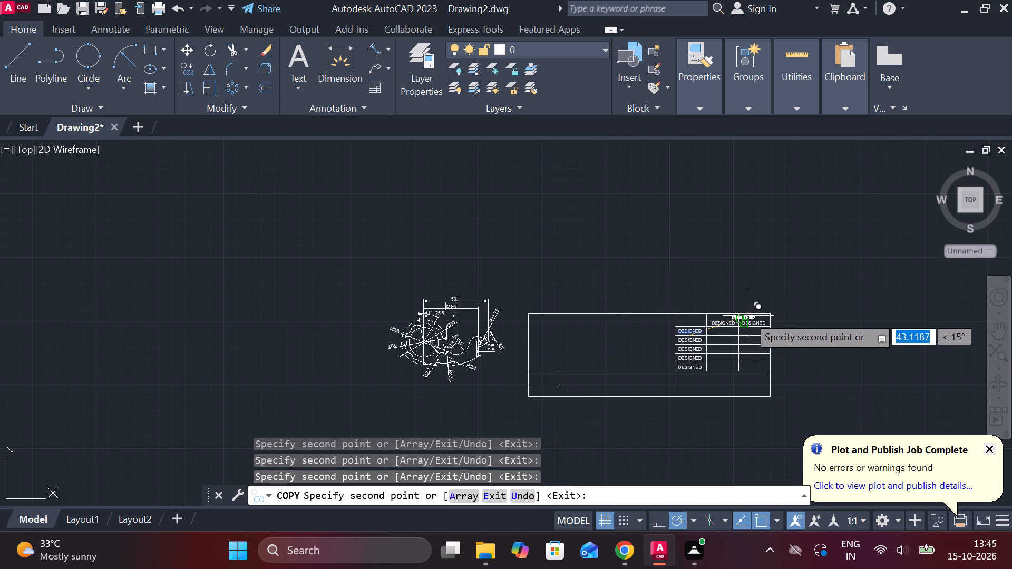
{"action": "scroll", "coordinate": [704, 392], "scroll_direction": "up", "scroll_amount": 2}
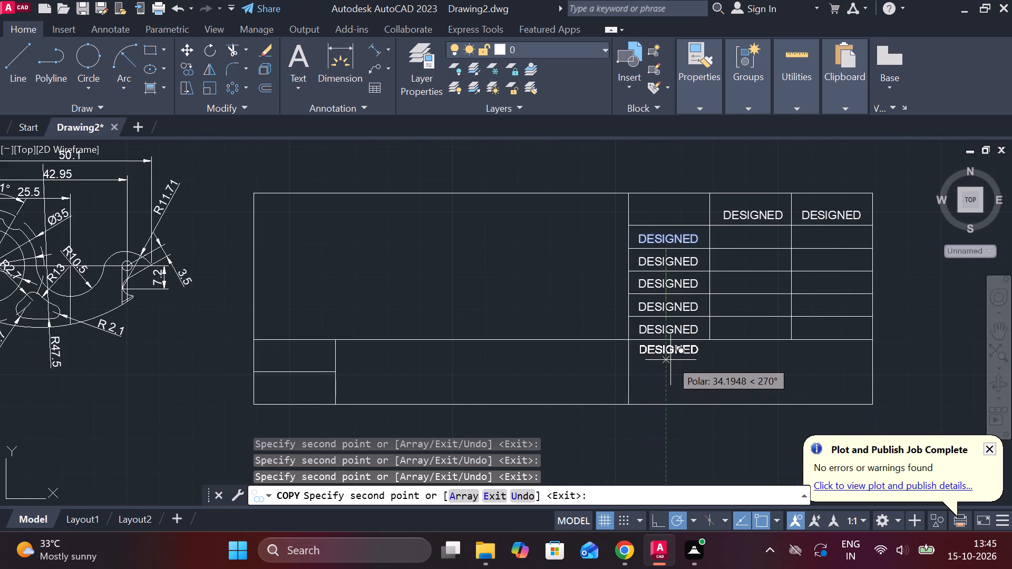
{"action": "left_click", "coordinate": [670, 360]}
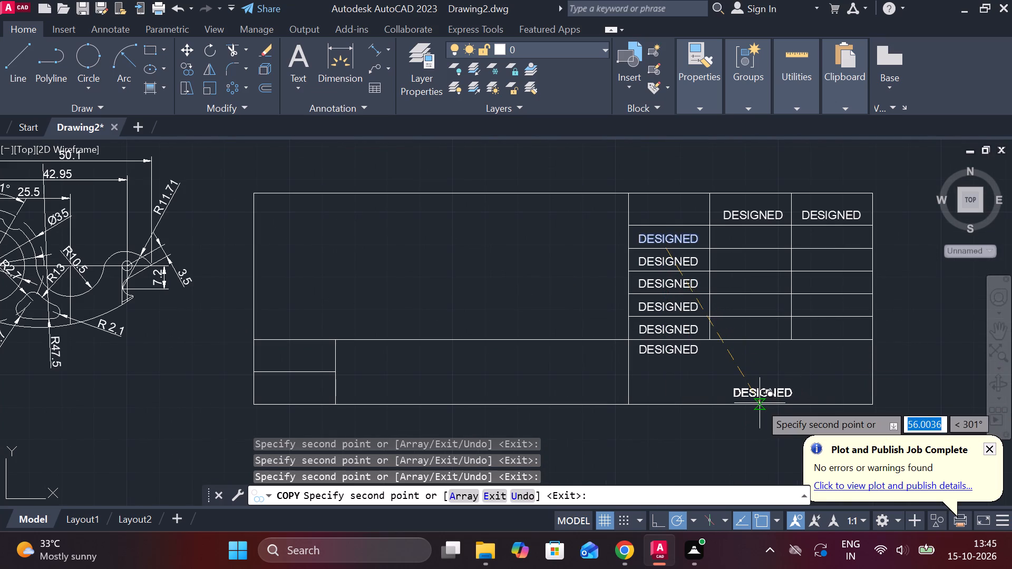
{"action": "left_click", "coordinate": [760, 403]}
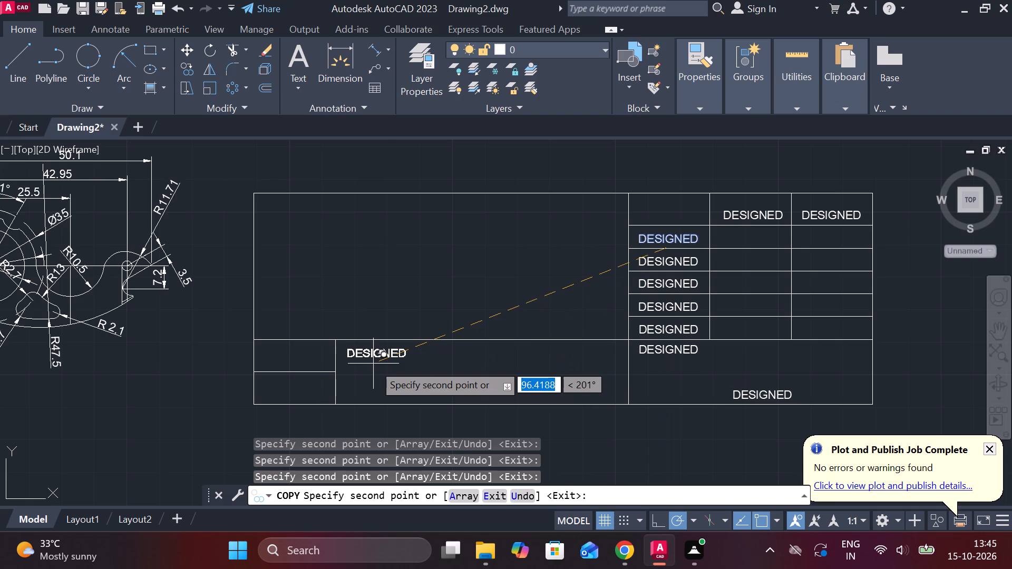
Place DESIGNED copies in the wide bottom block, the small cell beside it and the large empty area above, ending the copy.
{"action": "left_click", "coordinate": [373, 367]}
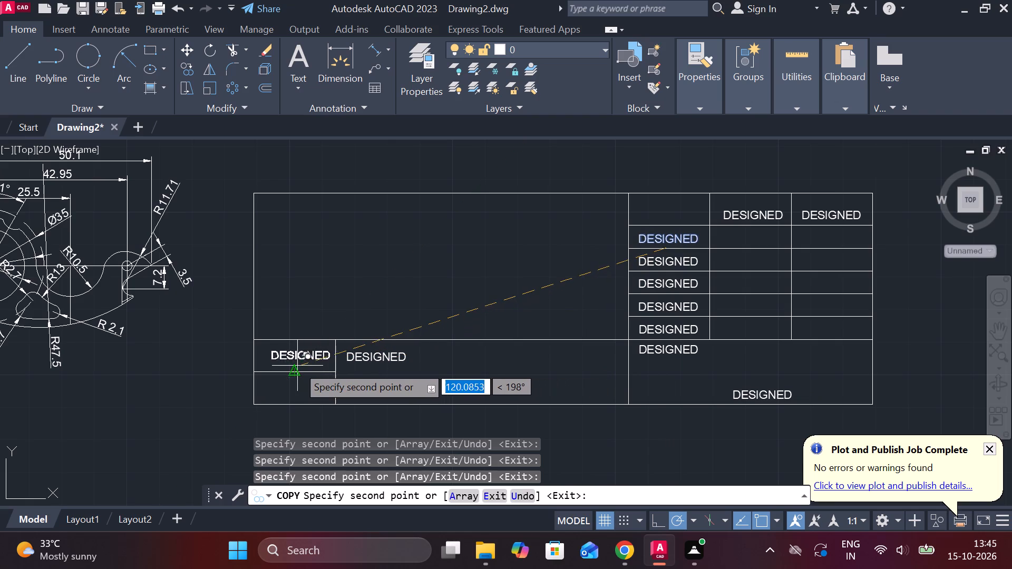
{"action": "left_click", "coordinate": [289, 365]}
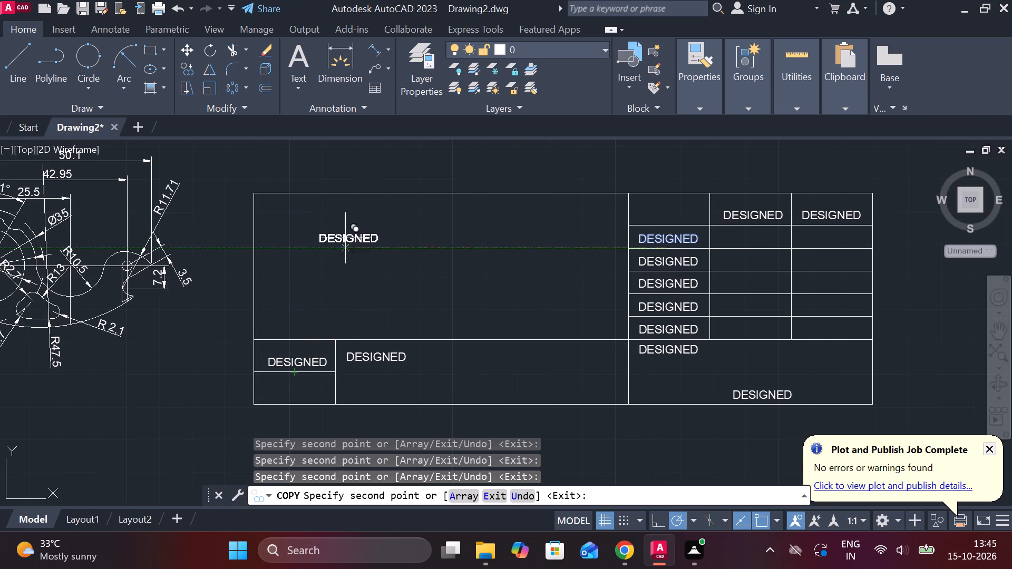
{"action": "left_click", "coordinate": [318, 237]}
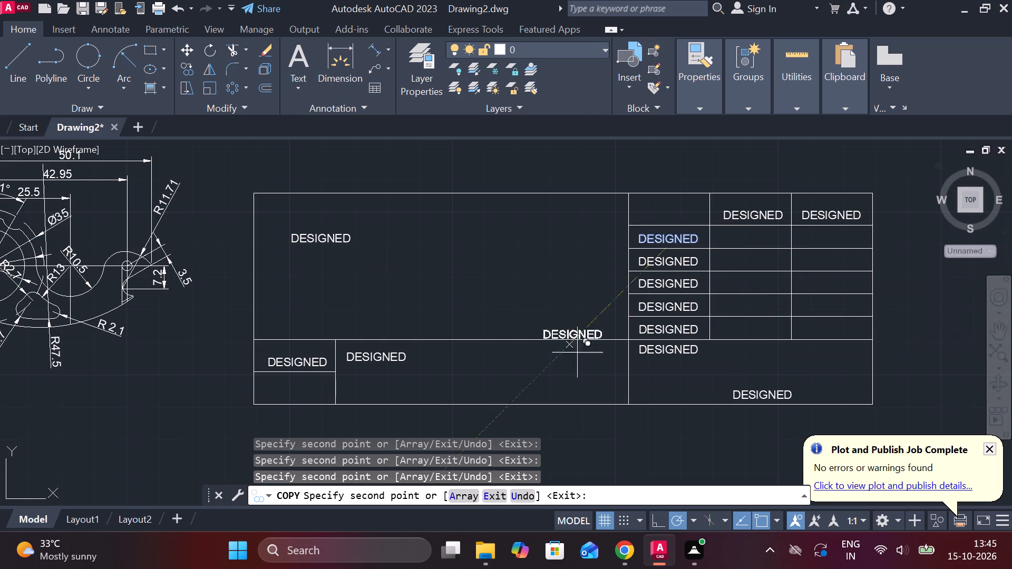
{"action": "key", "text": "Escape"}
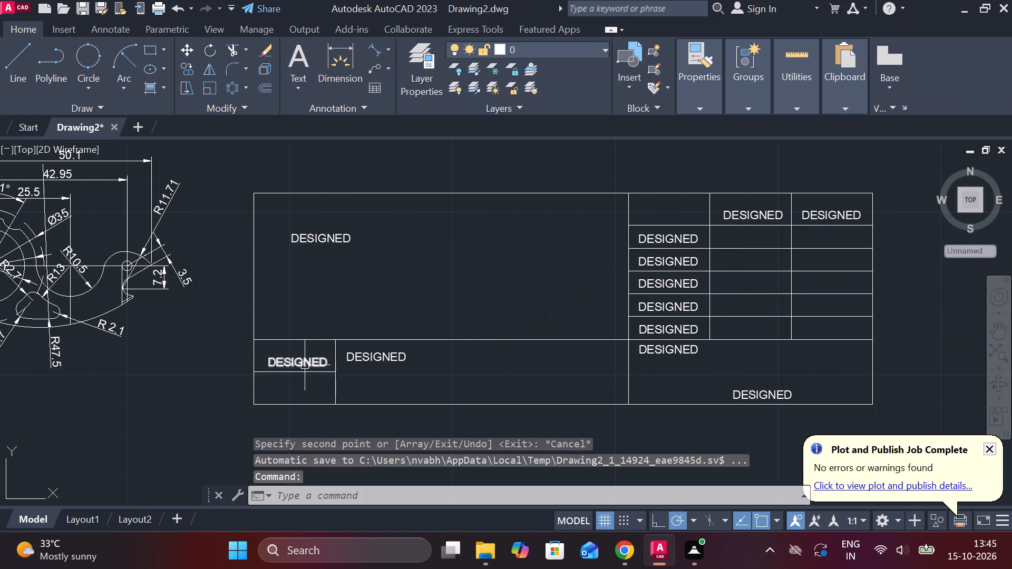
Reposition the DESIGNED text within the small upper cell at the table's lower-left corner.
{"action": "left_click", "coordinate": [305, 365]}
{"action": "left_click", "coordinate": [269, 357]}
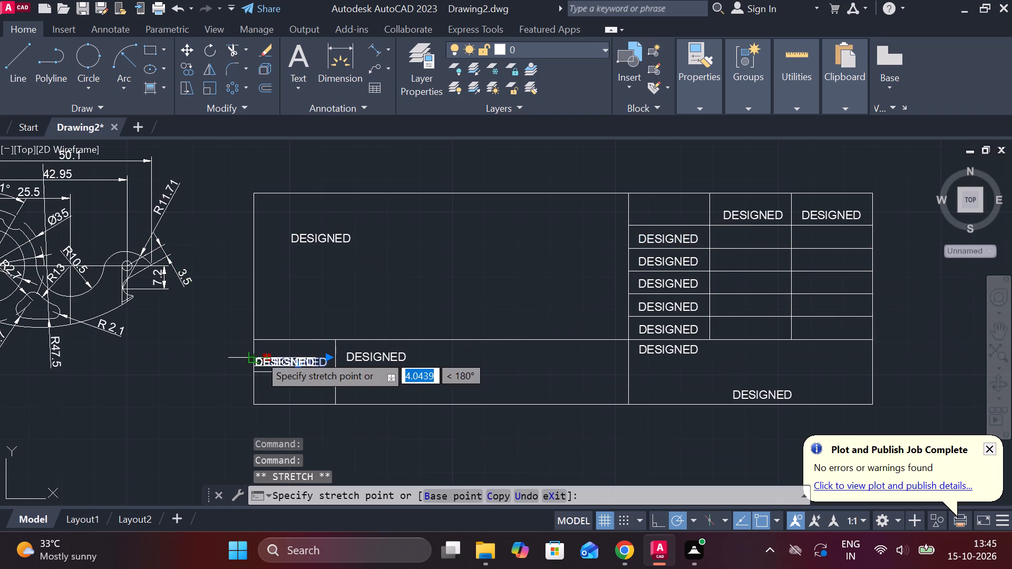
{"action": "left_click", "coordinate": [264, 349]}
{"action": "left_click", "coordinate": [268, 359]}
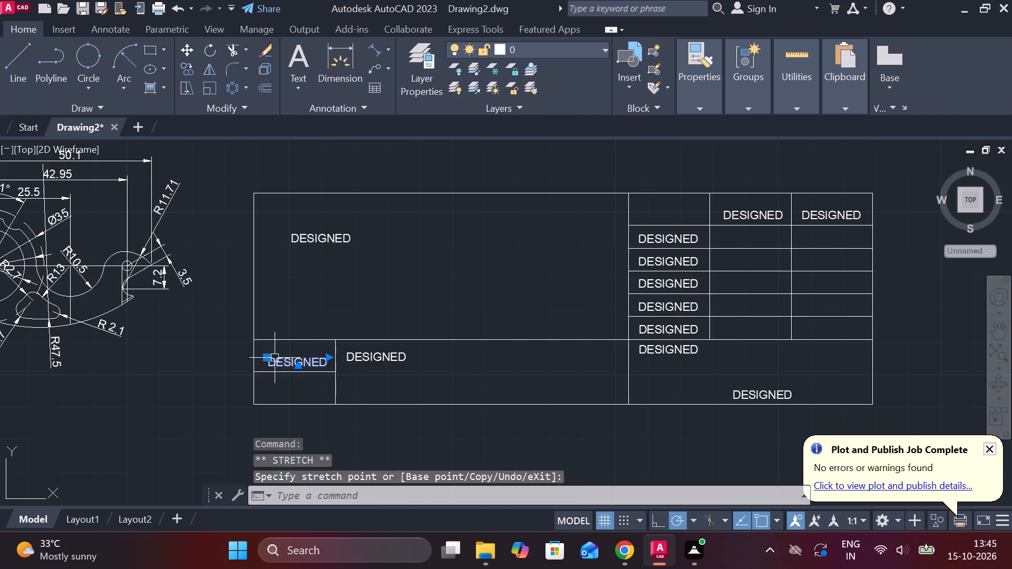
{"action": "left_click", "coordinate": [257, 344]}
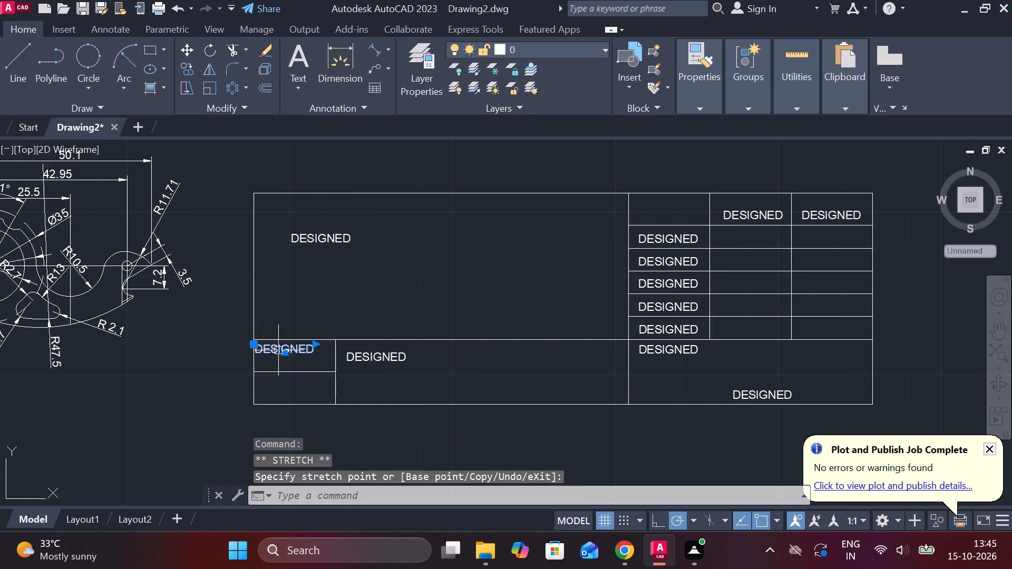
{"action": "left_click_drag", "start_coordinate": [279, 350], "coordinate": [287, 357]}
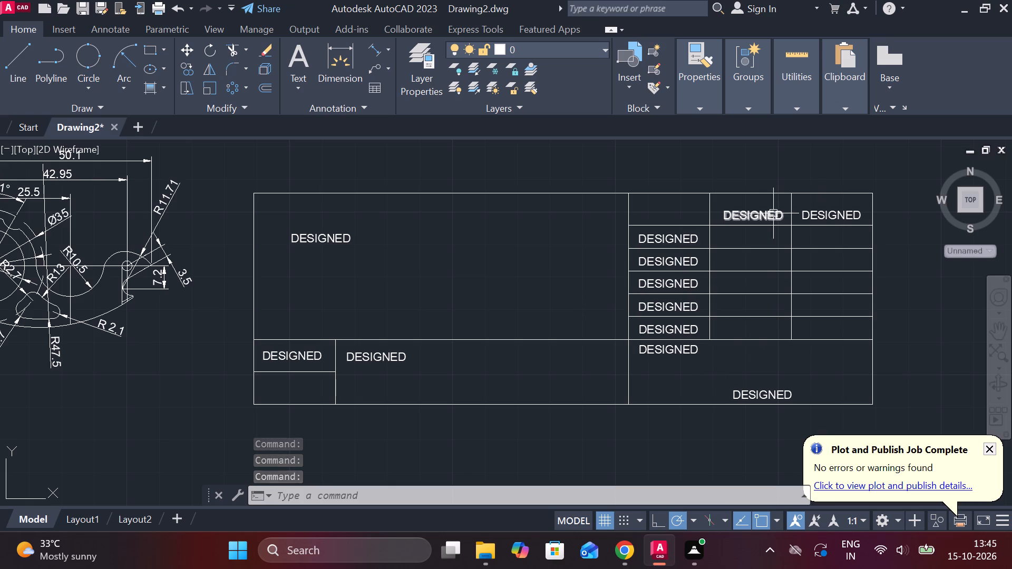
Replace the DESIGNED text in the middle cell of the grid's top row with NAME.
{"action": "double_click", "coordinate": [758, 217]}
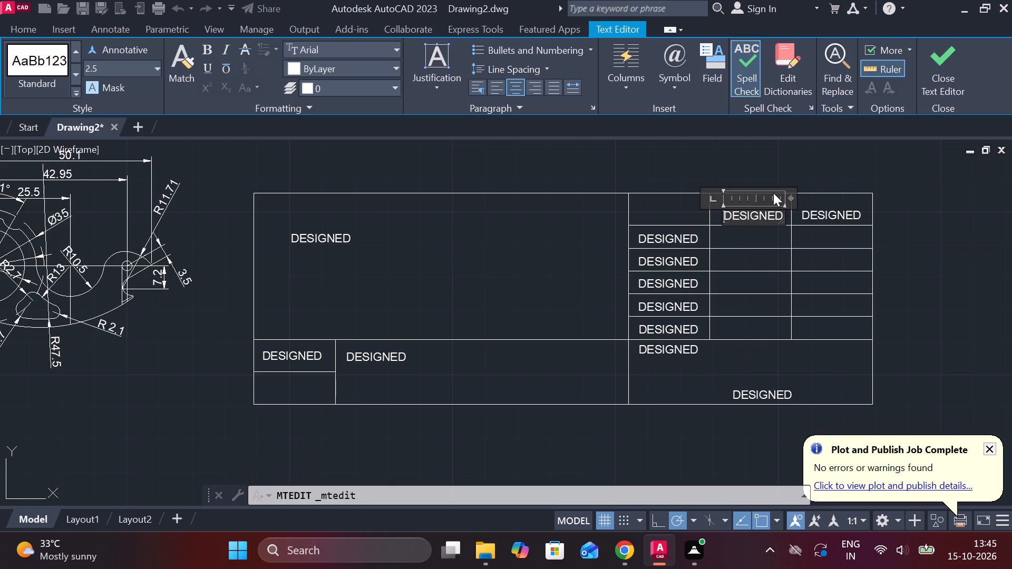
{"action": "key", "text": "Right"}
{"action": "key", "text": "Right"}
{"action": "key", "text": "Right"}
{"action": "key", "text": "Right"}
{"action": "key", "text": "Right"}
{"action": "key", "text": "Right"}
{"action": "key", "text": "Right"}
{"action": "key", "text": "Right"}
{"action": "key", "text": "Right"}
{"action": "key", "text": "Right"}
{"action": "key", "text": "Right"}
{"action": "key", "text": "Right"}
{"action": "key", "text": "Right"}
{"action": "key", "text": "Right"}
{"action": "key", "text": "BackSpace"}
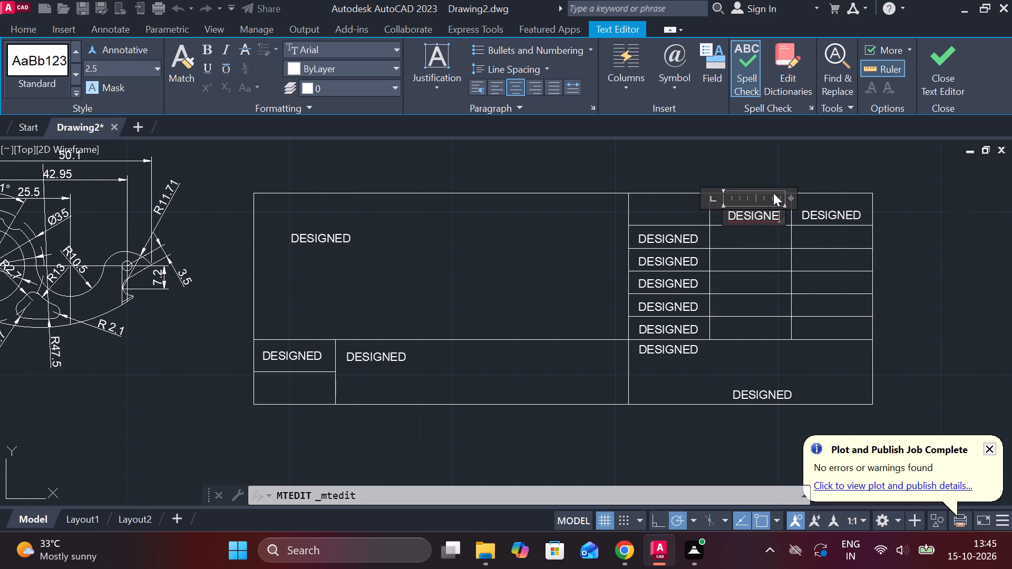
{"action": "key", "text": "BackSpace"}
{"action": "key", "text": "BackSpace"}
{"action": "key", "text": "BackSpace"}
{"action": "key", "text": "BackSpace"}
{"action": "key", "text": "BackSpace"}
{"action": "key", "text": "BackSpace"}
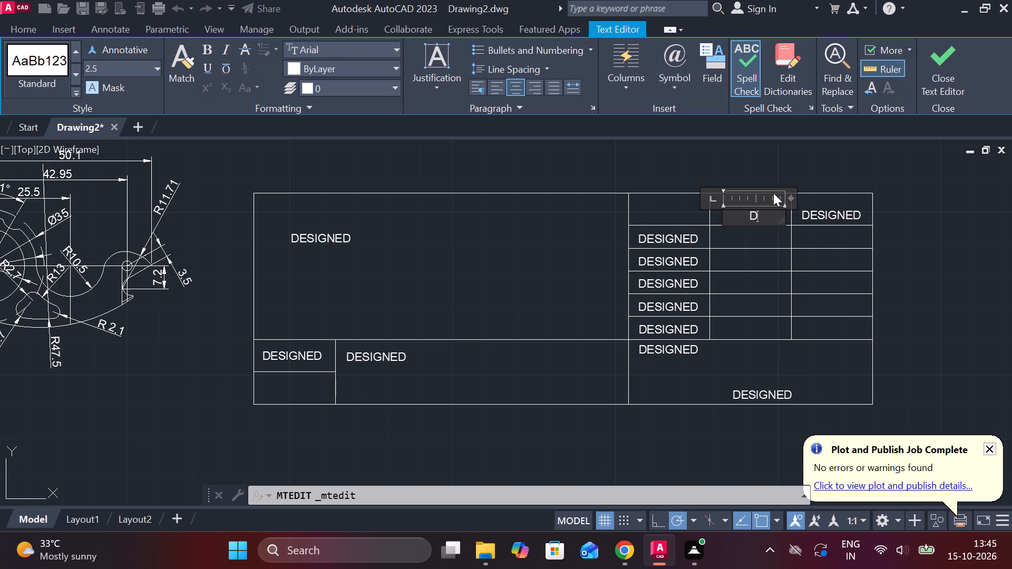
{"action": "key", "text": "BackSpace"}
{"action": "type", "text": "NA"}
{"action": "type", "text": "ME"}
Change the DESIGNED text in the last cell of the grid's top row to DATE.
{"action": "double_click", "coordinate": [846, 211]}
{"action": "double_click", "coordinate": [834, 213]}
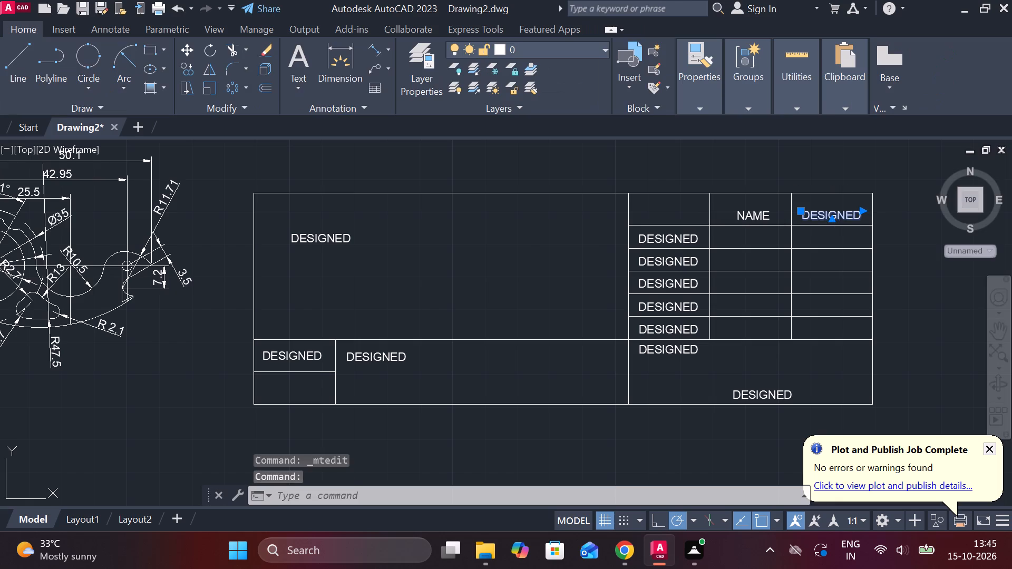
{"action": "key", "text": "Right"}
{"action": "key", "text": "Right"}
{"action": "key", "text": "Right"}
{"action": "key", "text": "Right"}
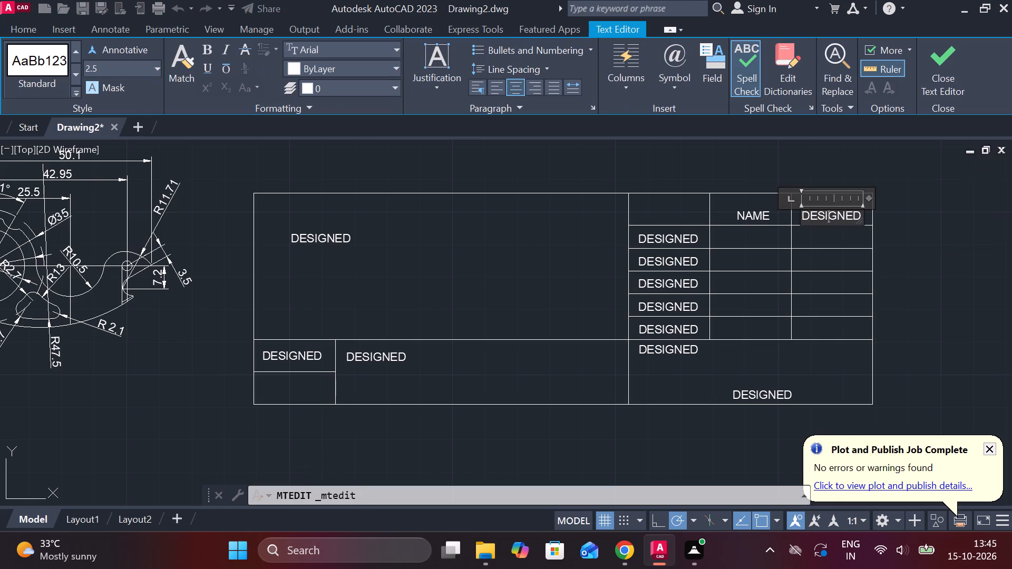
{"action": "key", "text": "Right"}
{"action": "key", "text": "Right"}
{"action": "key", "text": "Right"}
{"action": "key", "text": "Right"}
{"action": "key", "text": "BackSpace"}
{"action": "key", "text": "BackSpace"}
{"action": "key", "text": "BackSpace"}
{"action": "key", "text": "BackSpace"}
{"action": "key", "text": "BackSpace"}
{"action": "key", "text": "BackSpace"}
{"action": "key", "text": "BackSpace"}
{"action": "type", "text": "ATE"}
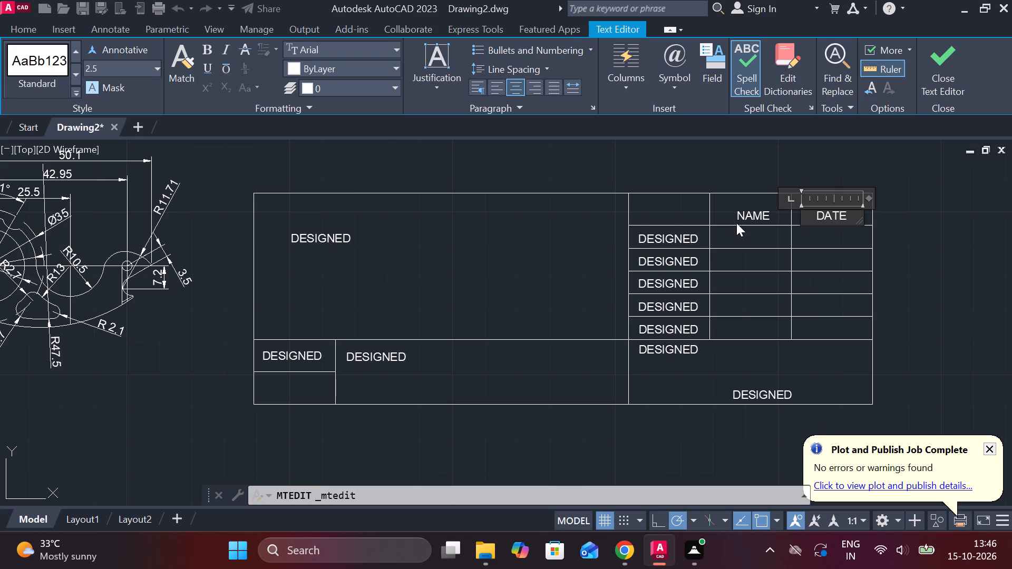
Change the second DESIGNED label down in the grid's first column to DRAWN.
{"action": "double_click", "coordinate": [672, 258]}
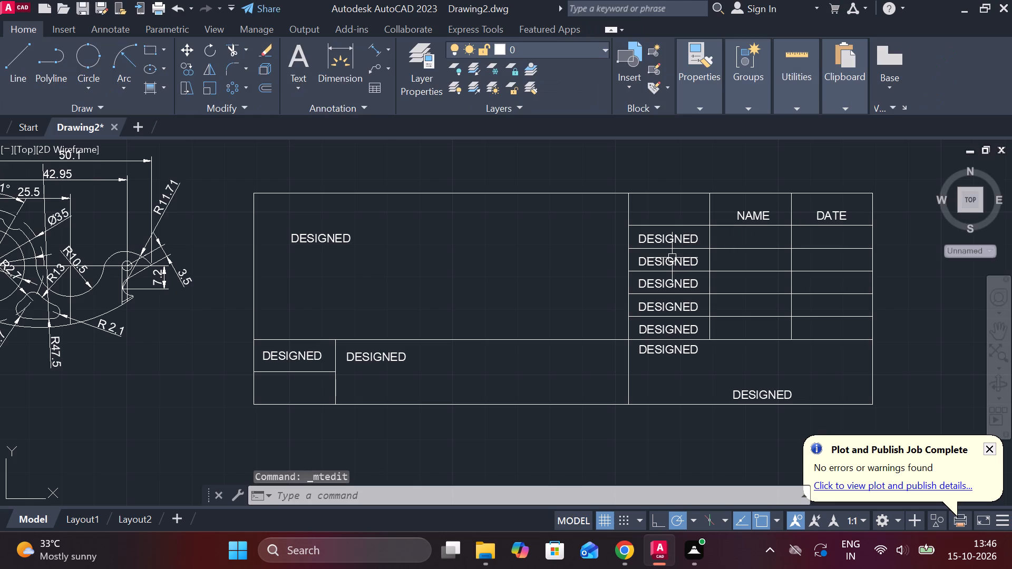
{"action": "double_click", "coordinate": [669, 261]}
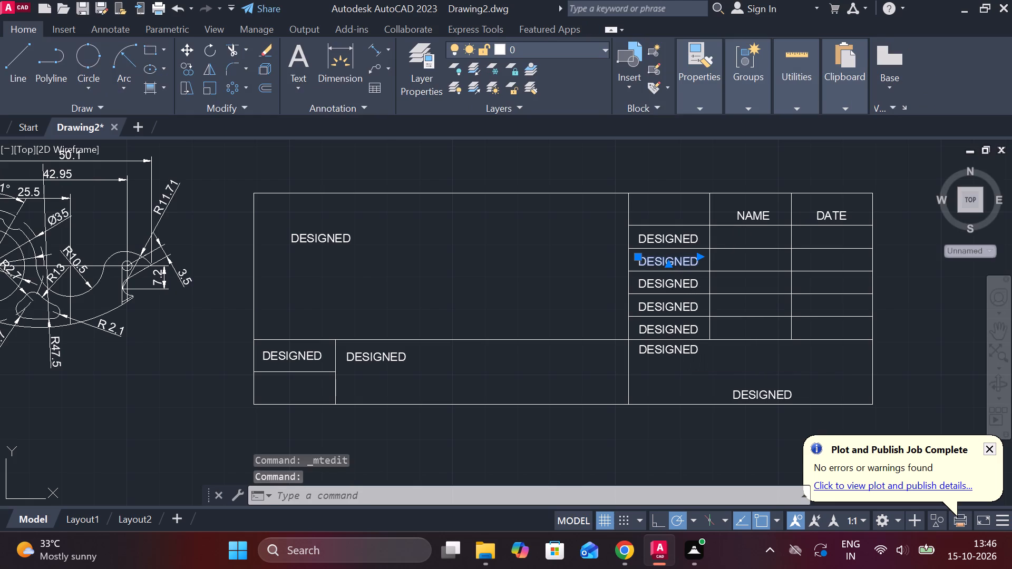
{"action": "key", "text": "Right"}
{"action": "key", "text": "Right"}
{"action": "key", "text": "Right"}
{"action": "key", "text": "Right"}
{"action": "key", "text": "Right"}
{"action": "key", "text": "Right"}
{"action": "key", "text": "Right"}
{"action": "key", "text": "Right"}
{"action": "key", "text": "Right"}
{"action": "key", "text": "Right"}
{"action": "key", "text": "Right"}
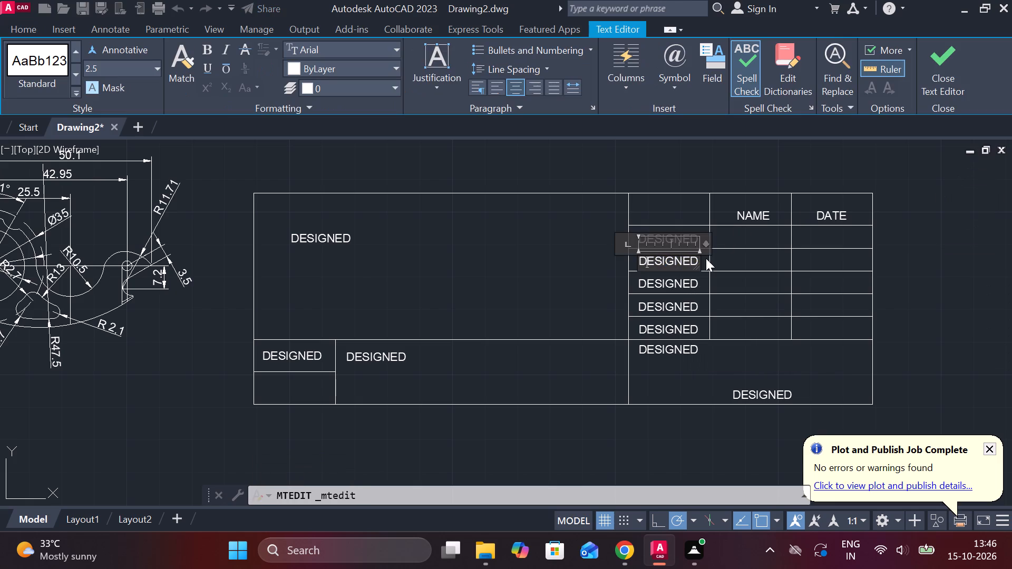
{"action": "key", "text": "BackSpace"}
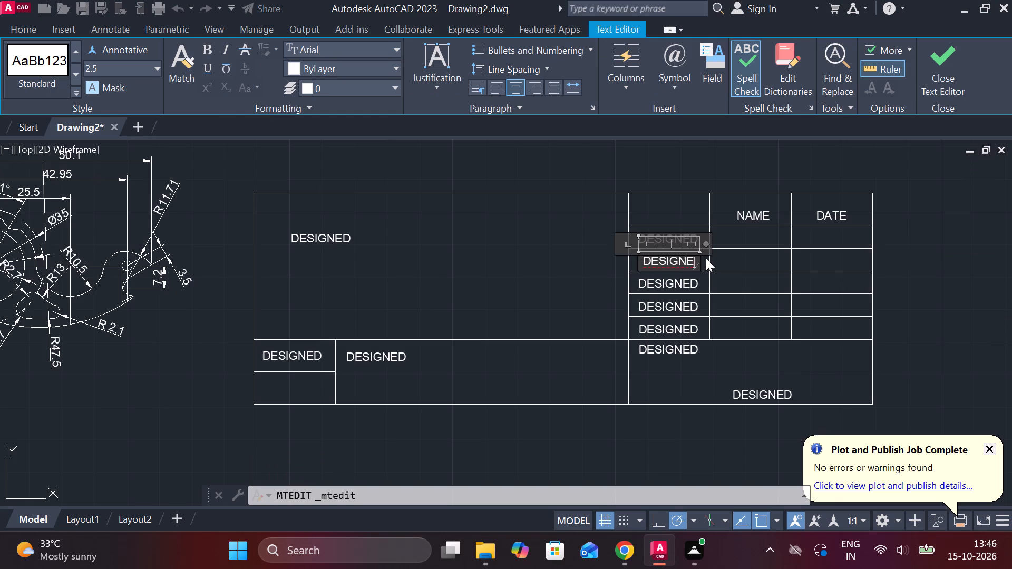
{"action": "key", "text": "BackSpace"}
{"action": "key", "text": "BackSpace"}
{"action": "key", "text": "BackSpace"}
{"action": "key", "text": "BackSpace"}
{"action": "key", "text": "BackSpace"}
{"action": "key", "text": "BackSpace"}
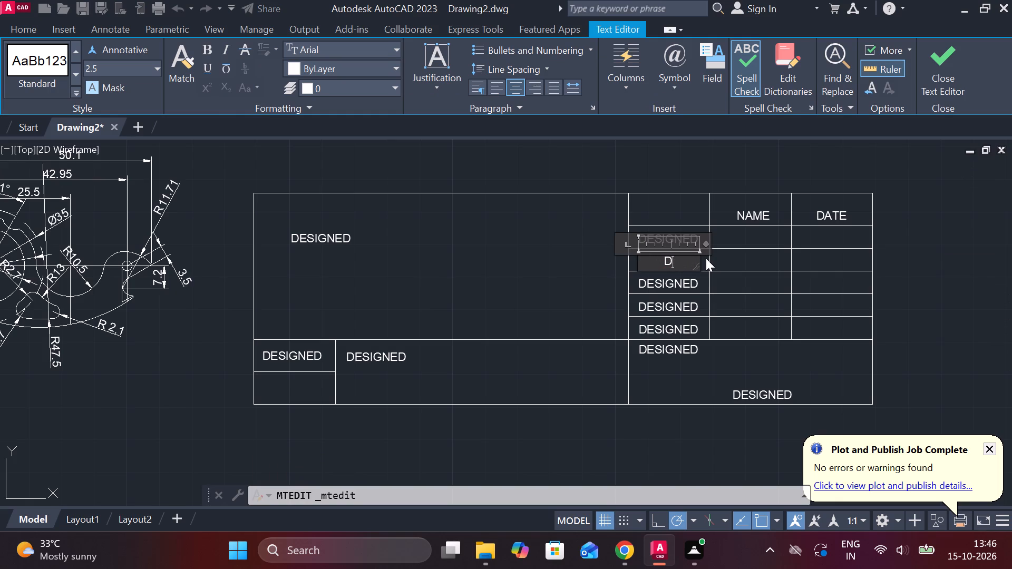
{"action": "type", "text": "RAW"}
{"action": "key", "text": "n"}
Replace the DESIGNED label directly below DRAWN in the grid's first column with CHECKED.
{"action": "double_click", "coordinate": [673, 283]}
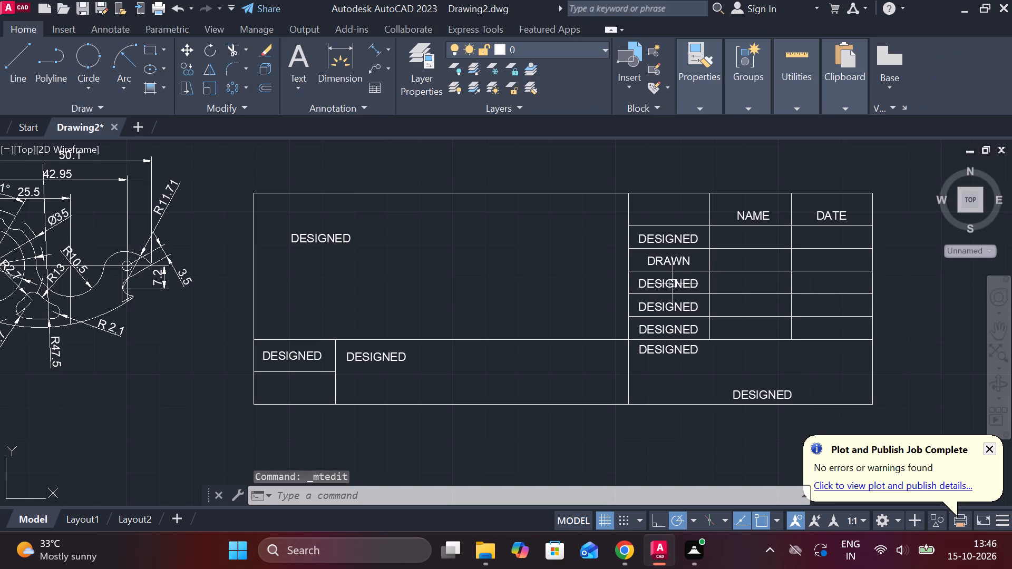
{"action": "double_click", "coordinate": [673, 283]}
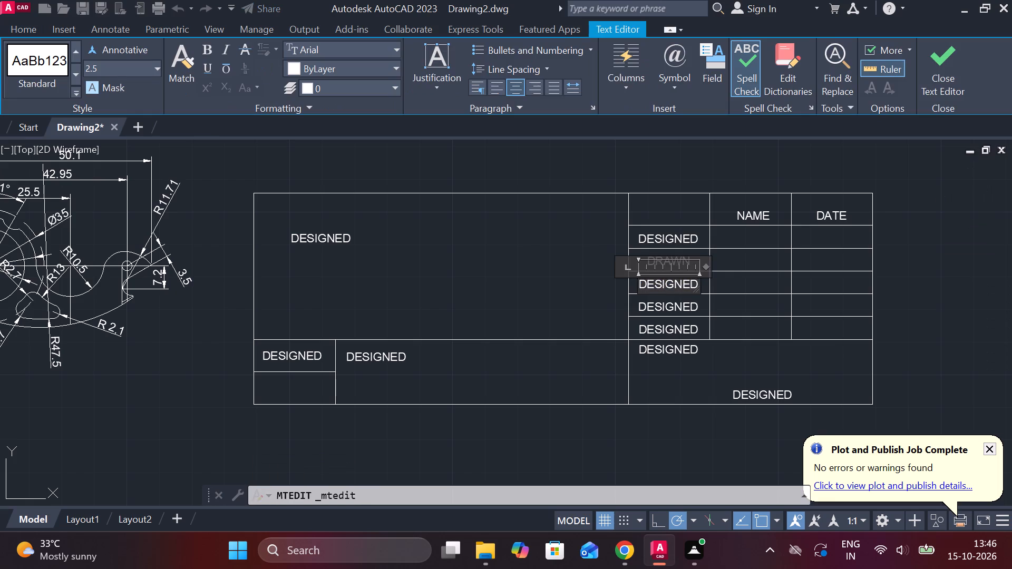
{"action": "key", "text": "Right"}
{"action": "key", "text": "Right"}
{"action": "key", "text": "Right"}
{"action": "key", "text": "Right"}
{"action": "key", "text": "Right"}
{"action": "key", "text": "Right"}
{"action": "key", "text": "Right"}
{"action": "key", "text": "Right"}
{"action": "key", "text": "Right"}
{"action": "key", "text": "Right"}
{"action": "key", "text": "Right"}
{"action": "key", "text": "Right"}
{"action": "key", "text": "Right"}
{"action": "key", "text": "Right"}
{"action": "key", "text": "Right"}
{"action": "key", "text": "BackSpace"}
{"action": "key", "text": "BackSpace"}
{"action": "key", "text": "BackSpace"}
{"action": "key", "text": "BackSpace"}
{"action": "key", "text": "BackSpace"}
{"action": "key", "text": "BackSpace"}
{"action": "key", "text": "BackSpace"}
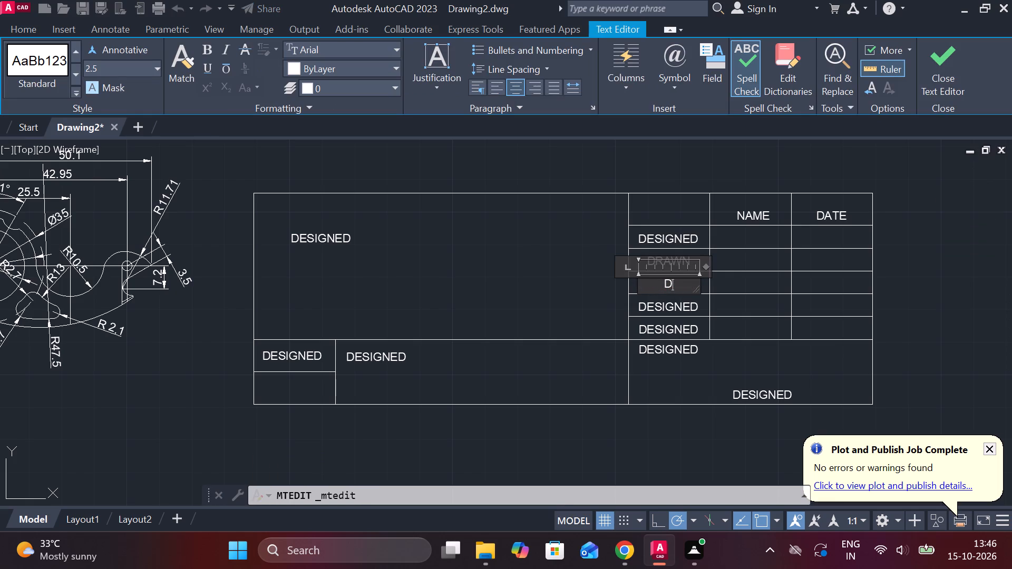
{"action": "key", "text": "BackSpace"}
{"action": "type", "text": "CHECKED"}
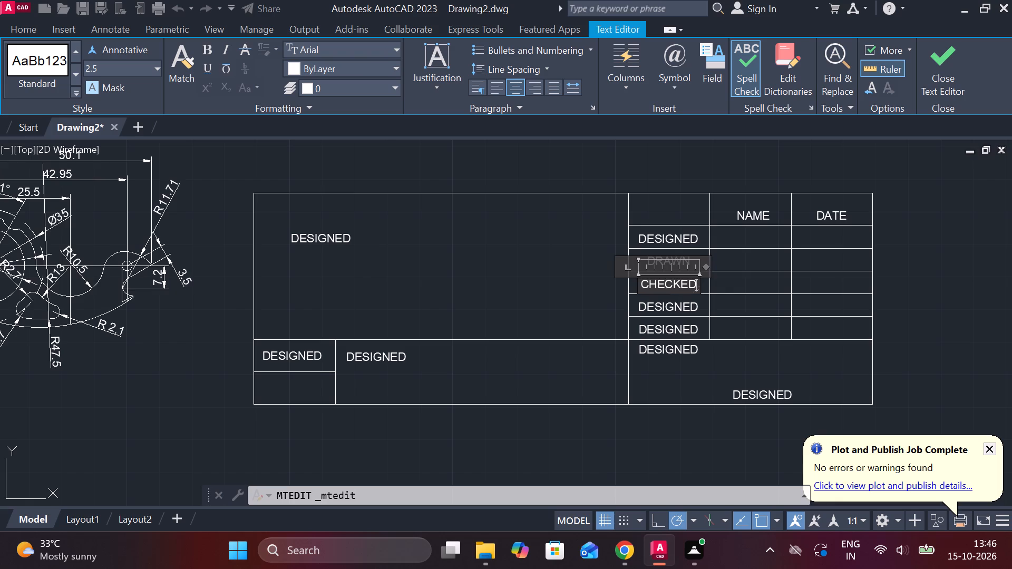
Replace the DESIGNED label directly below CHECKED in the grid's first column with STANDARD.
{"action": "double_click", "coordinate": [672, 304]}
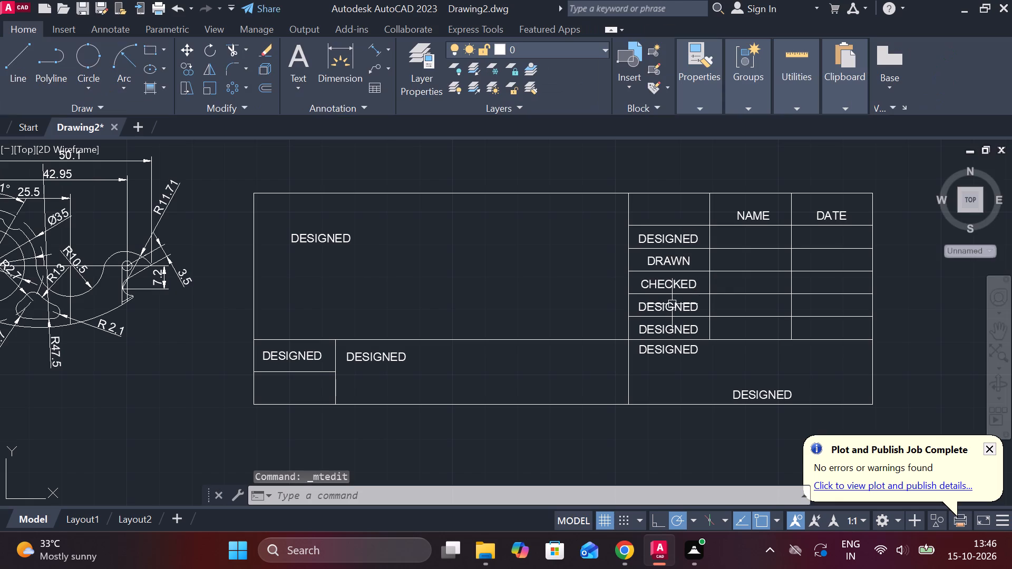
{"action": "double_click", "coordinate": [674, 305]}
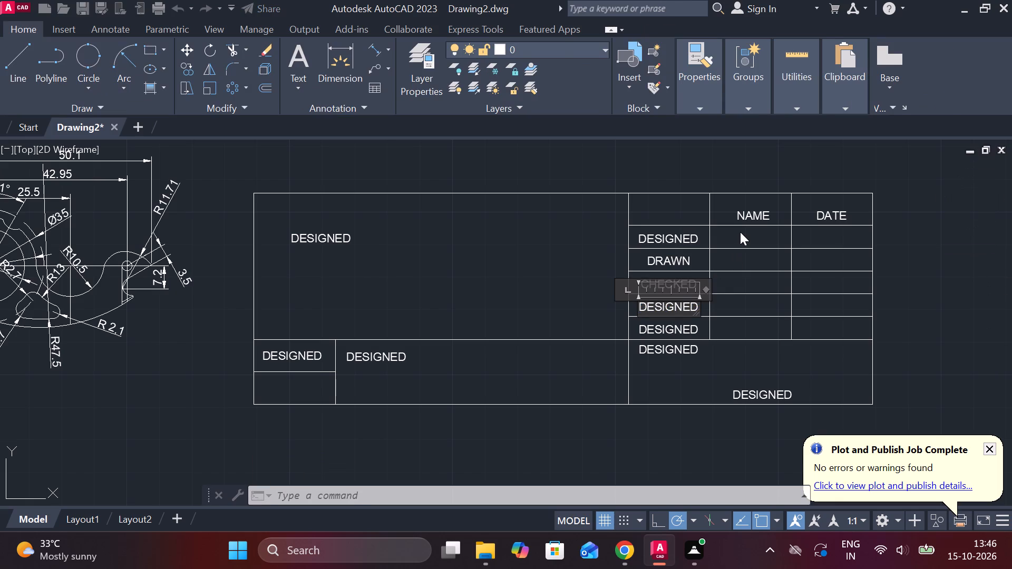
{"action": "key", "text": "Right"}
{"action": "key", "text": "Right"}
{"action": "key", "text": "Right"}
{"action": "key", "text": "Right"}
{"action": "key", "text": "Right"}
{"action": "key", "text": "Right"}
{"action": "key", "text": "Right"}
{"action": "key", "text": "Right"}
{"action": "key", "text": "Right"}
{"action": "key", "text": "Right"}
{"action": "key", "text": "Right"}
{"action": "key", "text": "Right"}
{"action": "key", "text": "Right"}
{"action": "key", "text": "Right"}
{"action": "key", "text": "Right"}
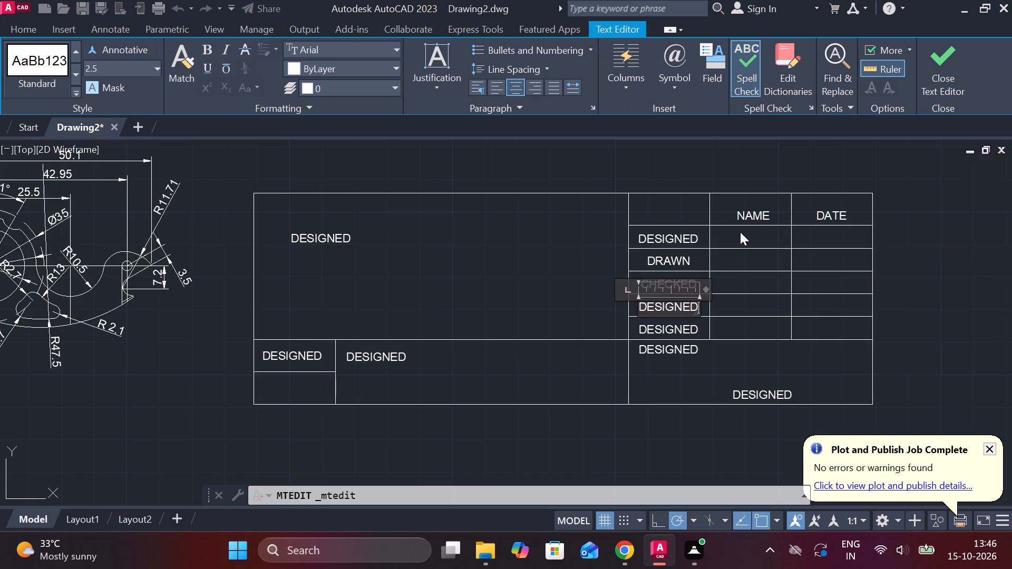
{"action": "key", "text": "BackSpace"}
{"action": "key", "text": "BackSpace"}
{"action": "key", "text": "BackSpace"}
{"action": "key", "text": "BackSpace"}
{"action": "key", "text": "BackSpace"}
{"action": "key", "text": "BackSpace"}
{"action": "key", "text": "BackSpace"}
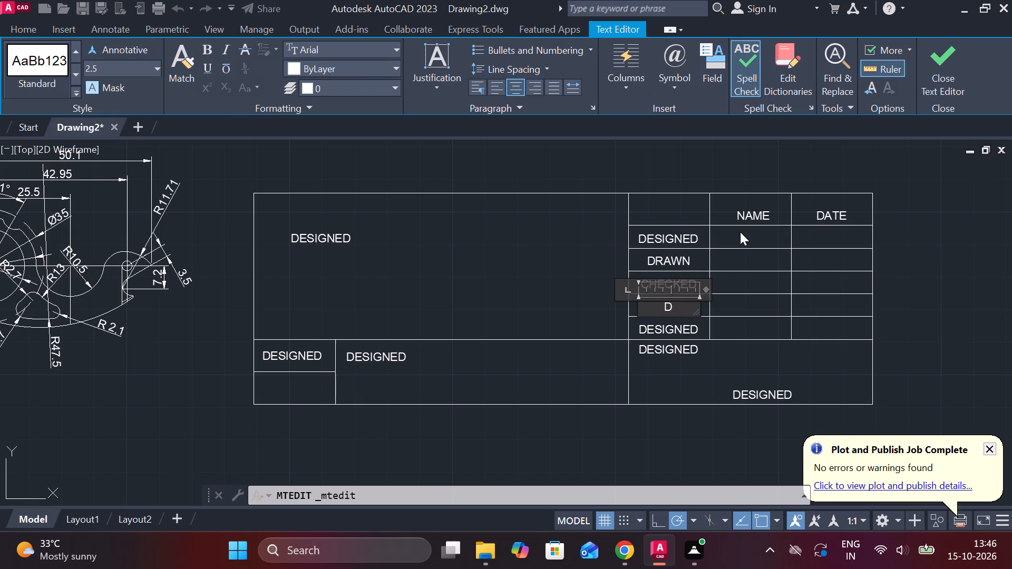
{"action": "key", "text": "BackSpace"}
{"action": "key", "text": "a"}
{"action": "key", "text": "BackSpace"}
{"action": "type", "text": "STA"}
{"action": "type", "text": "NDARE"}
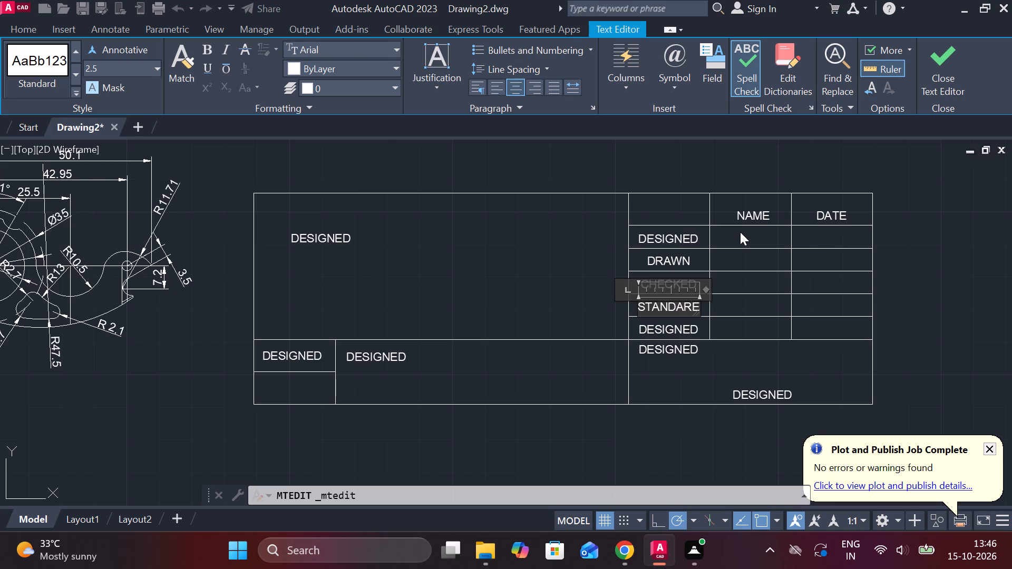
{"action": "key", "text": "BackSpace"}
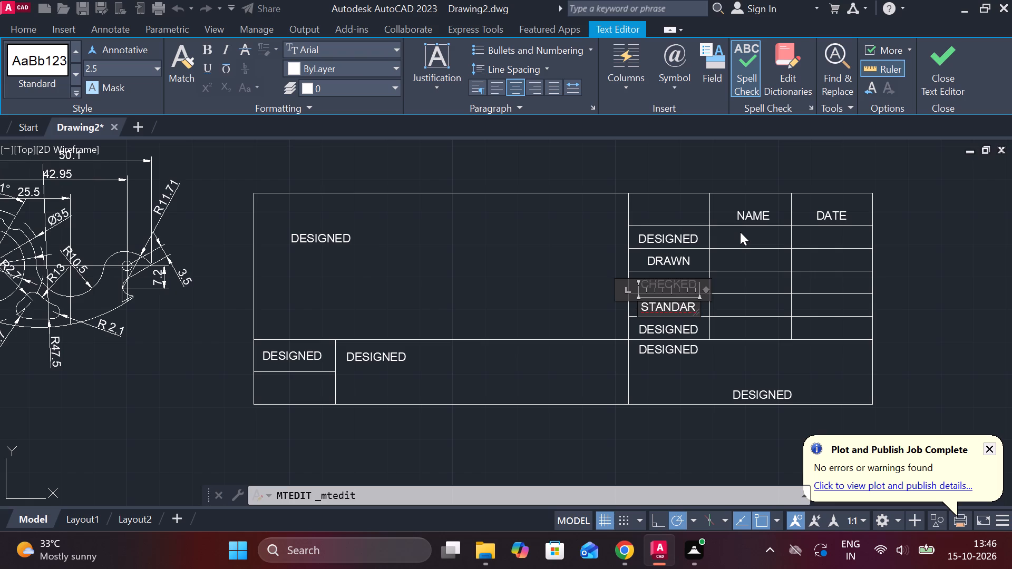
{"action": "key", "text": "d"}
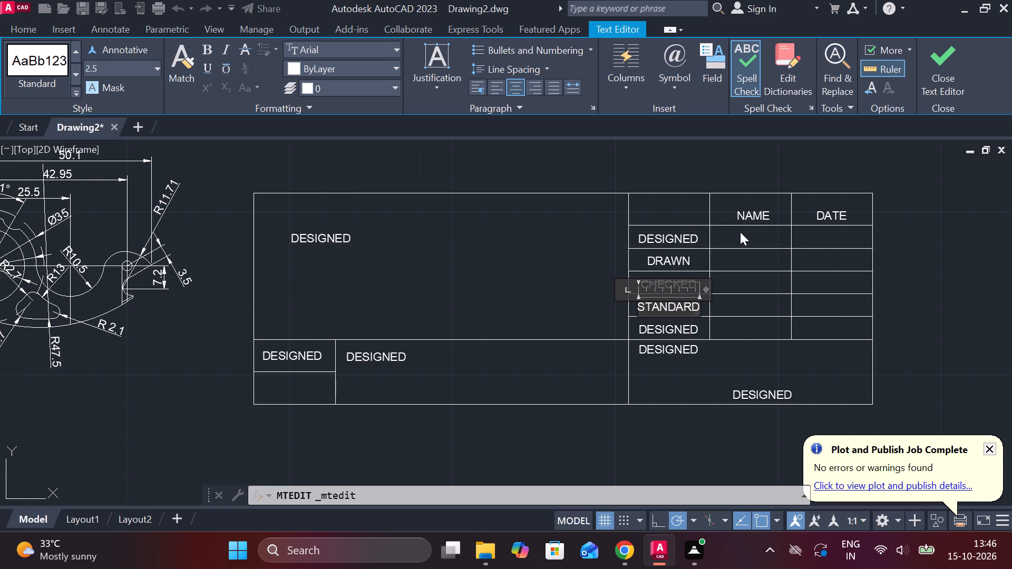
Replace the DESIGNED label directly below STANDARD in the grid's first column with APPROVED.
{"action": "double_click", "coordinate": [656, 326]}
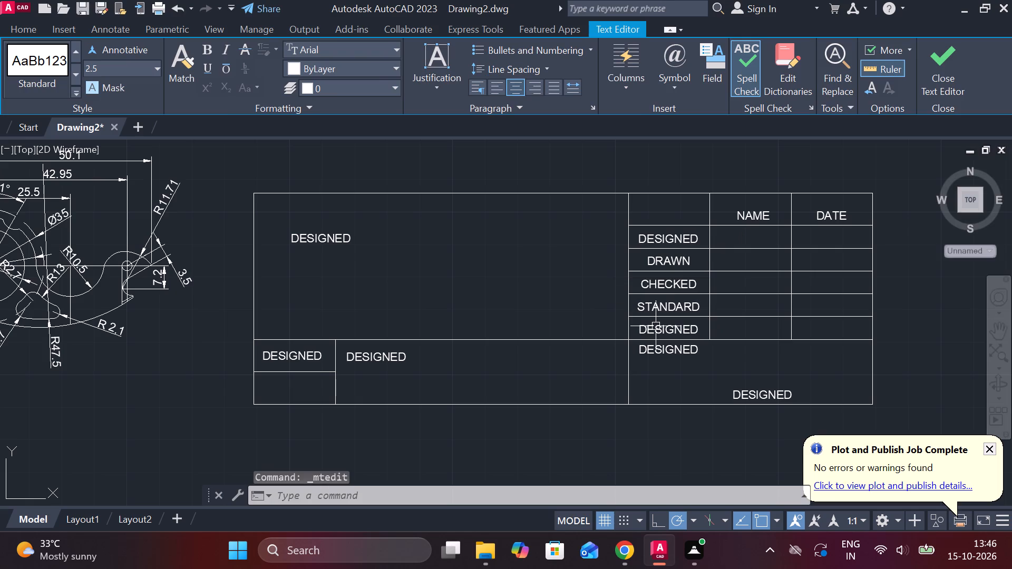
{"action": "double_click", "coordinate": [671, 326]}
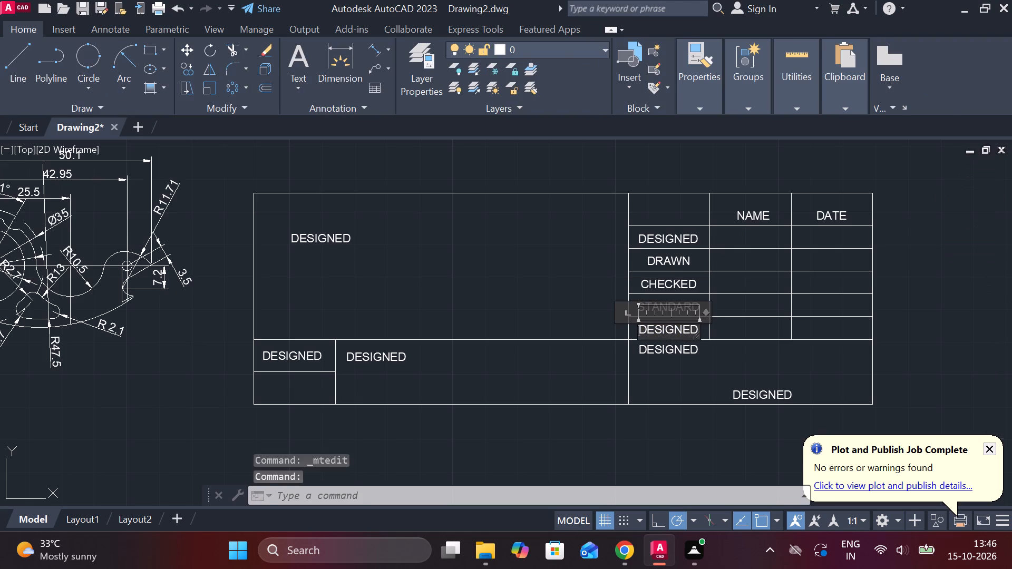
{"action": "key", "text": "Right"}
{"action": "key", "text": "Right"}
{"action": "key", "text": "Right"}
{"action": "key", "text": "Right"}
{"action": "key", "text": "Right"}
{"action": "key", "text": "Right"}
{"action": "key", "text": "Right"}
{"action": "key", "text": "Right"}
{"action": "key", "text": "Right"}
{"action": "key", "text": "Right"}
{"action": "key", "text": "Right"}
{"action": "key", "text": "Right"}
{"action": "key", "text": "Right"}
{"action": "key", "text": "Right"}
{"action": "key", "text": "Right"}
{"action": "key", "text": "Right"}
{"action": "key", "text": "Right"}
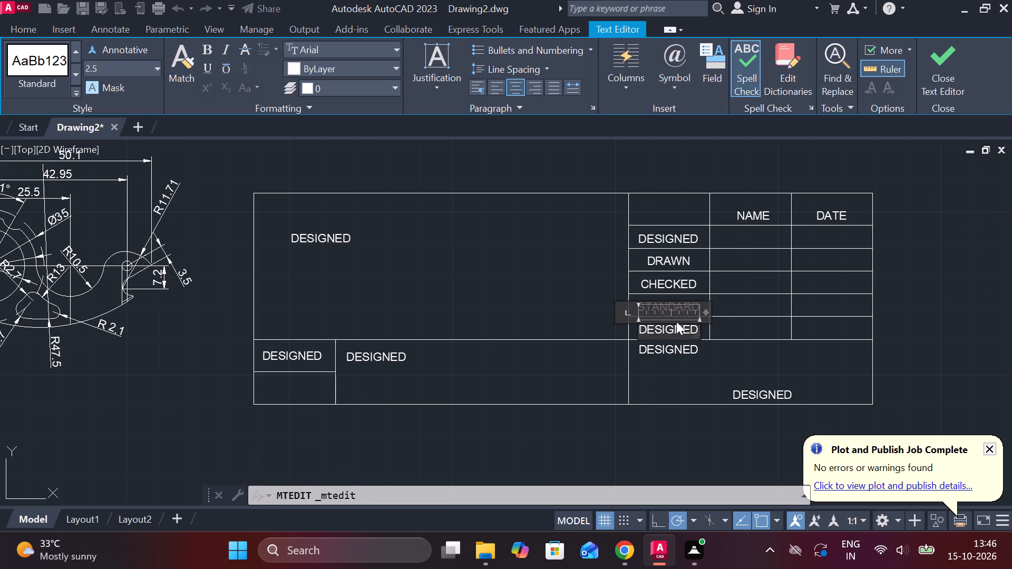
{"action": "key", "text": "BackSpace"}
{"action": "key", "text": "BackSpace"}
{"action": "key", "text": "BackSpace"}
{"action": "key", "text": "BackSpace"}
{"action": "key", "text": "BackSpace"}
{"action": "key", "text": "BackSpace"}
{"action": "key", "text": "BackSpace"}
{"action": "key", "text": "BackSpace"}
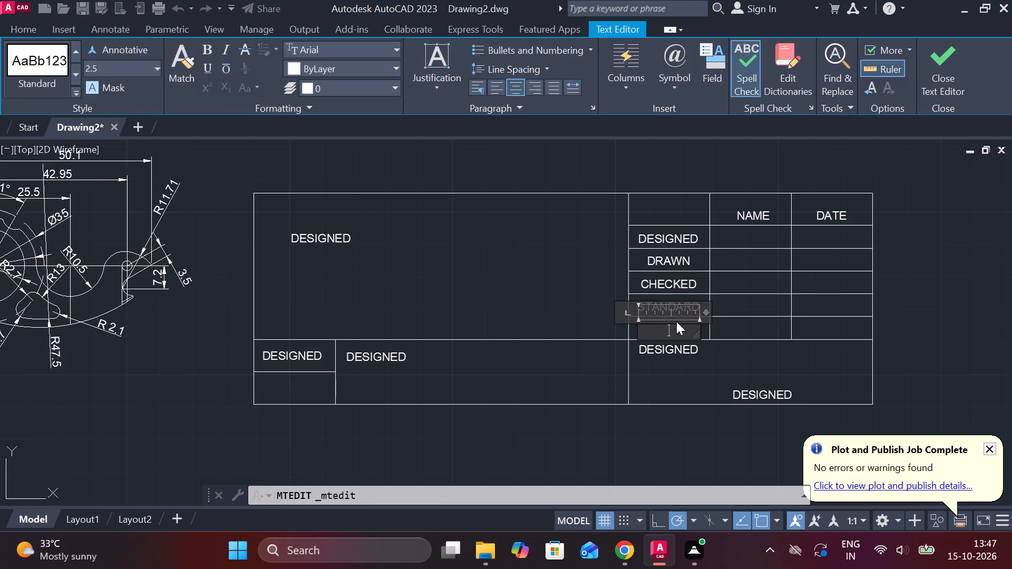
{"action": "key", "text": "a"}
{"action": "type", "text": "PP"}
{"action": "type", "text": "ROVED"}
Change the DESIGNED label just below APPROVED, in the large cell under the grid, to DRAWING NO:.
{"action": "double_click", "coordinate": [680, 351]}
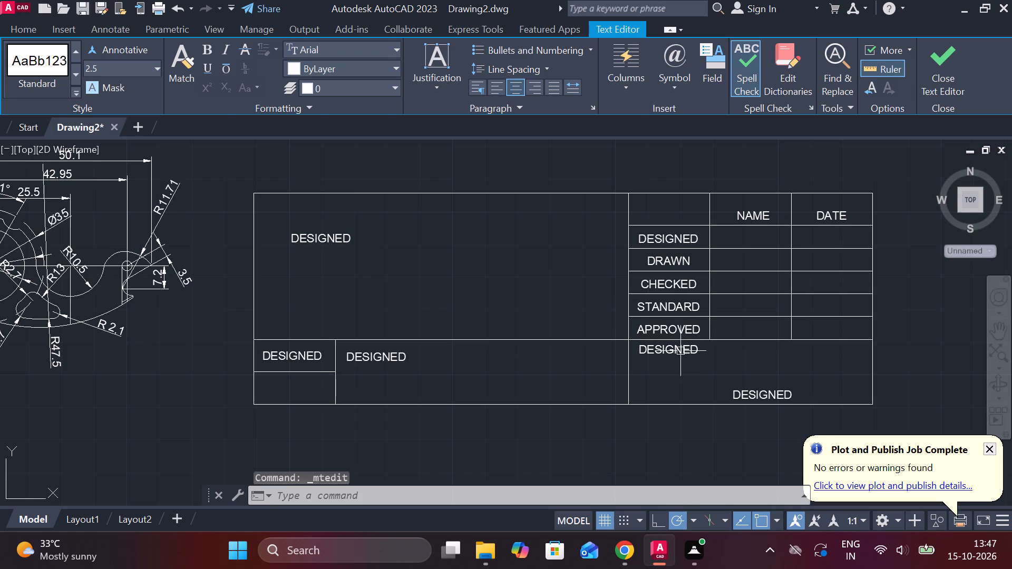
{"action": "double_click", "coordinate": [680, 351]}
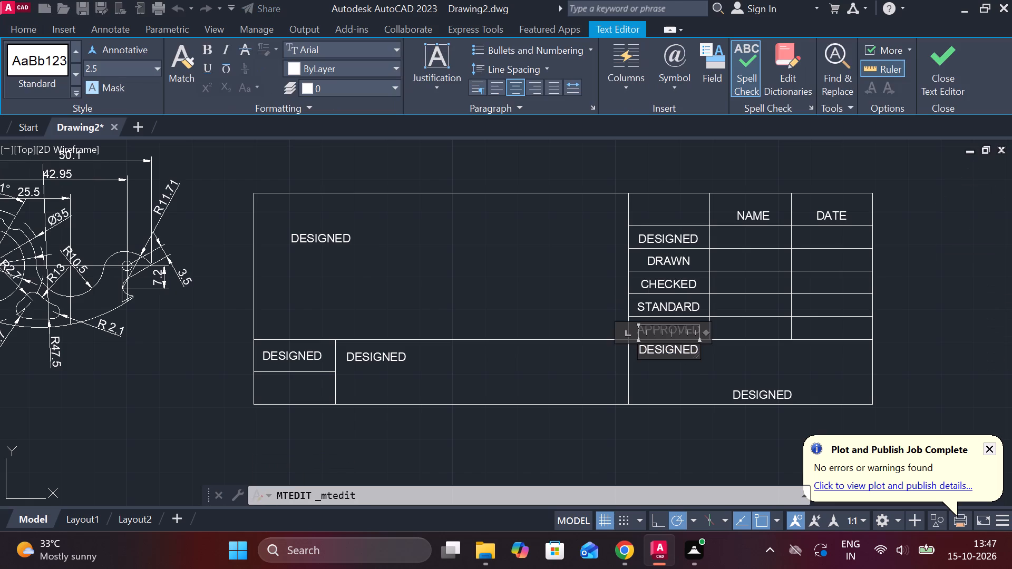
{"action": "key", "text": "Right"}
{"action": "key", "text": "Right"}
{"action": "key", "text": "Right"}
{"action": "key", "text": "Right"}
{"action": "key", "text": "Right"}
{"action": "key", "text": "Right"}
{"action": "key", "text": "Right"}
{"action": "key", "text": "Right"}
{"action": "key", "text": "Right"}
{"action": "key", "text": "Right"}
{"action": "key", "text": "Right"}
{"action": "key", "text": "Right"}
{"action": "key", "text": "Right"}
{"action": "key", "text": "Right"}
{"action": "key", "text": "Right"}
{"action": "key", "text": "Right"}
{"action": "key", "text": "Right"}
{"action": "key", "text": "BackSpace"}
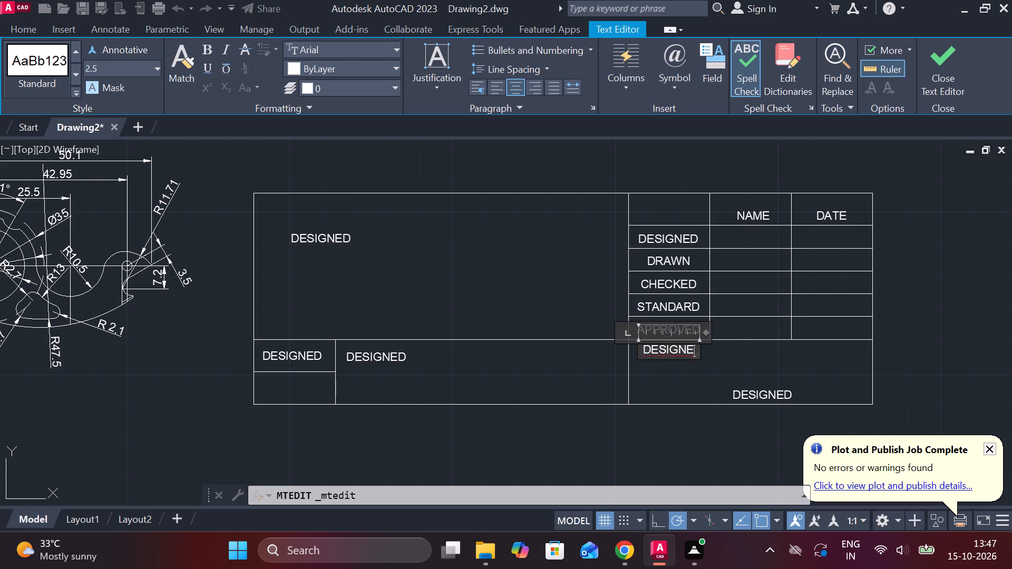
{"action": "key", "text": "BackSpace"}
{"action": "key", "text": "BackSpace"}
{"action": "key", "text": "BackSpace"}
{"action": "key", "text": "BackSpace"}
{"action": "key", "text": "BackSpace"}
{"action": "key", "text": "BackSpace"}
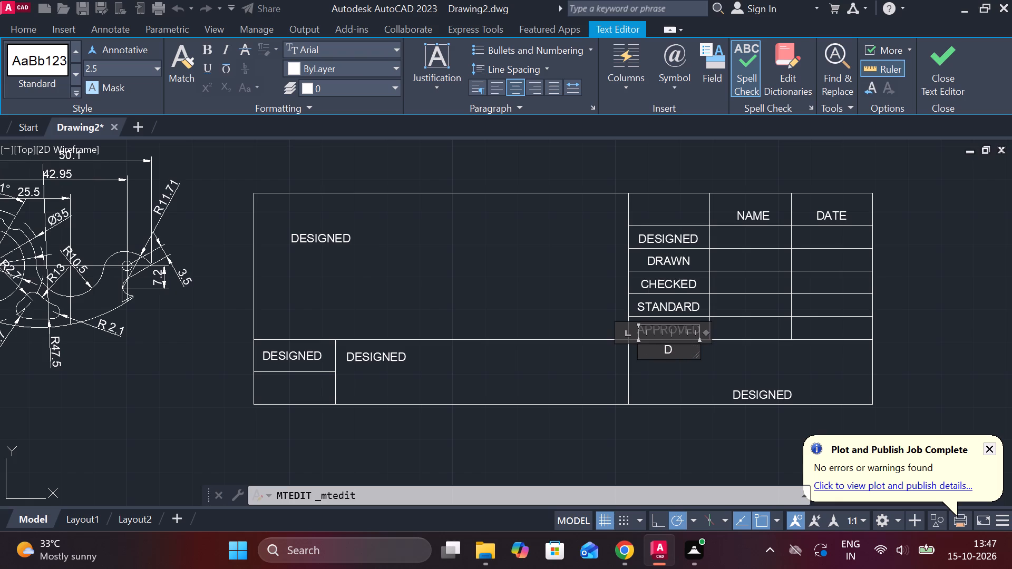
{"action": "type", "text": "RAWIN"}
{"action": "type", "text": "G"}
{"action": "key", "text": "space"}
{"action": "type", "text": "NO"}
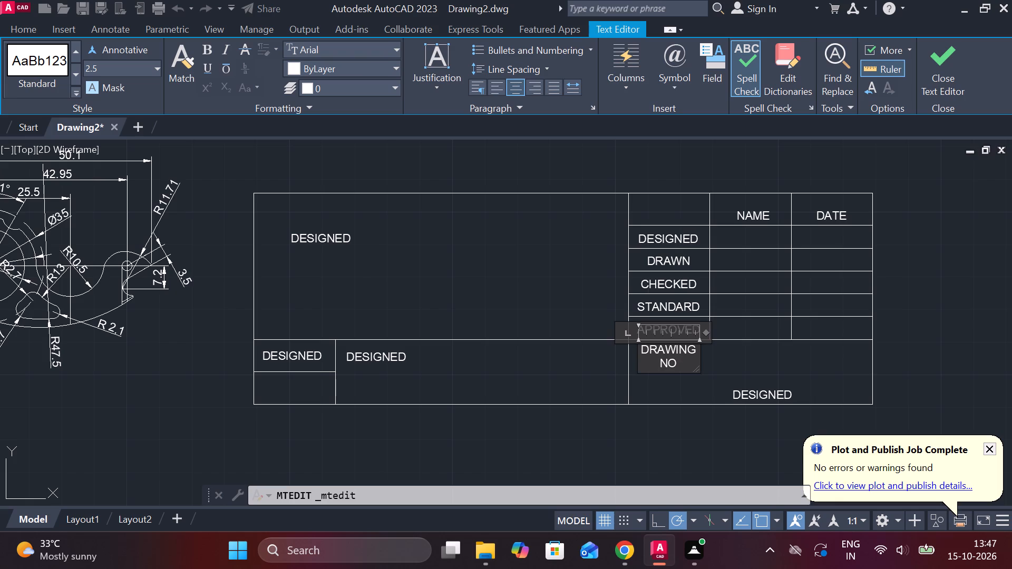
{"action": "key", "text": "shift+colon"}
Widen the DRAWING NO: text frame so that the label fits on a single line.
{"action": "left_click_drag", "start_coordinate": [699, 359], "coordinate": [709, 359]}
{"action": "left_click", "coordinate": [713, 359]}
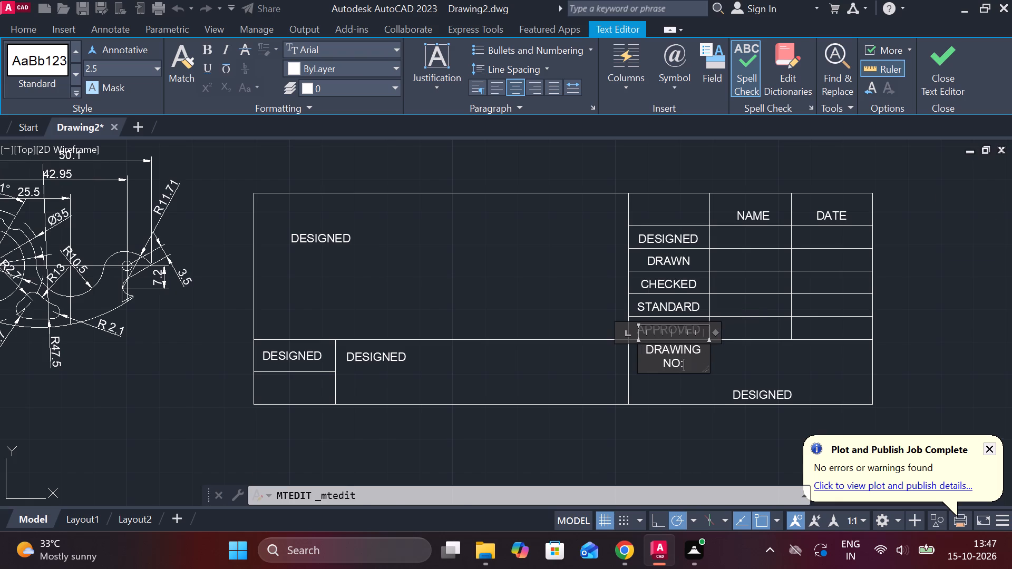
{"action": "left_click_drag", "start_coordinate": [719, 356], "coordinate": [735, 353]}
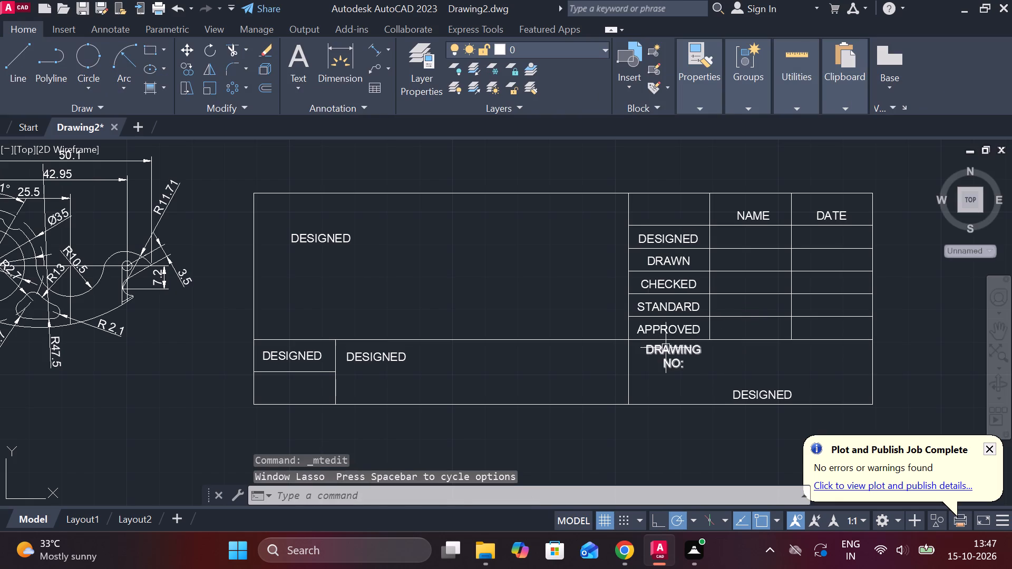
{"action": "double_click", "coordinate": [668, 348]}
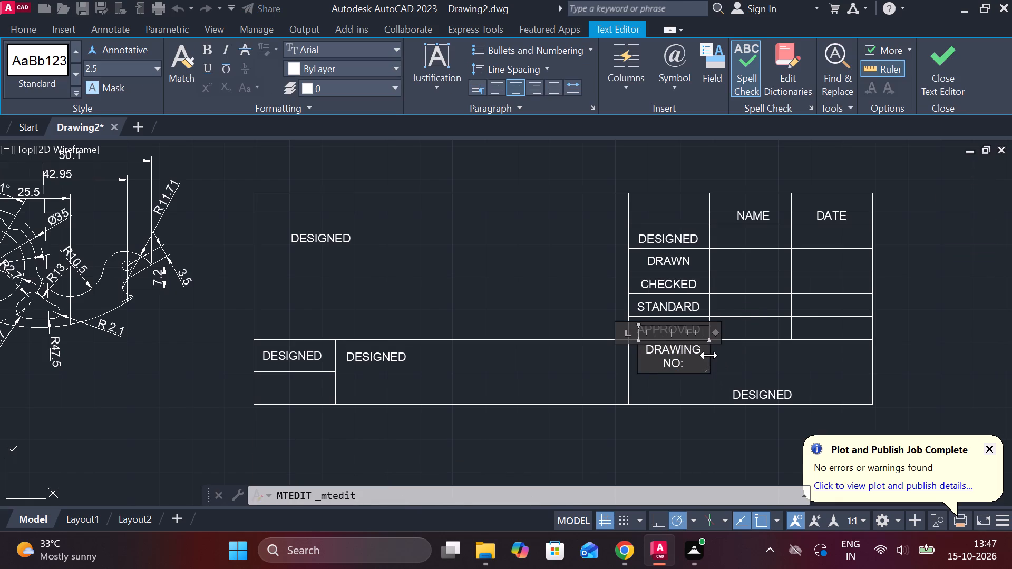
{"action": "left_click_drag", "start_coordinate": [709, 355], "coordinate": [723, 353]}
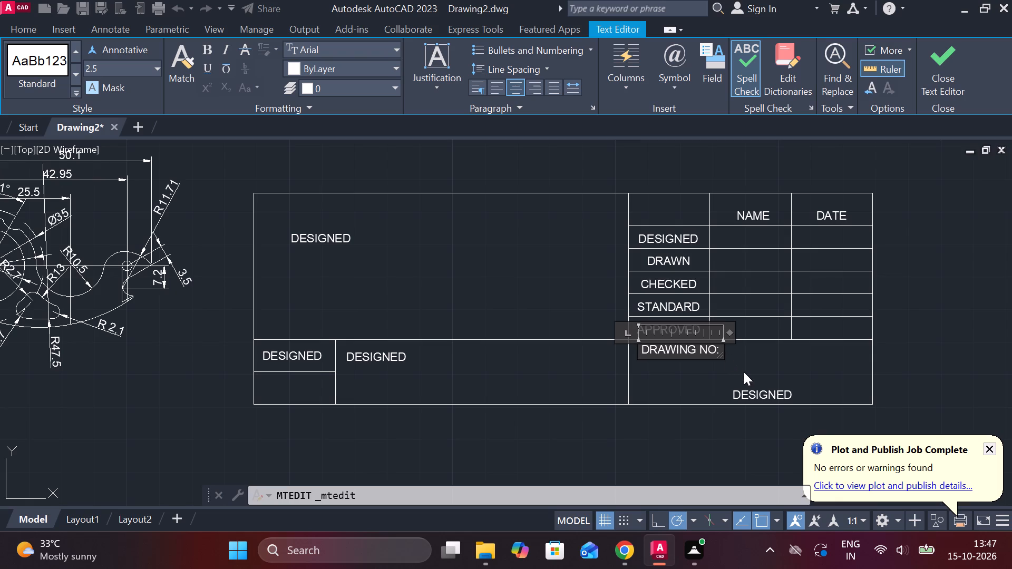
Change the lower DESIGNED label in the DRAWING NO: cell to SHEET NO: 1 OF 1, widening its frame to fit one line.
{"action": "double_click", "coordinate": [749, 390]}
{"action": "double_click", "coordinate": [753, 393]}
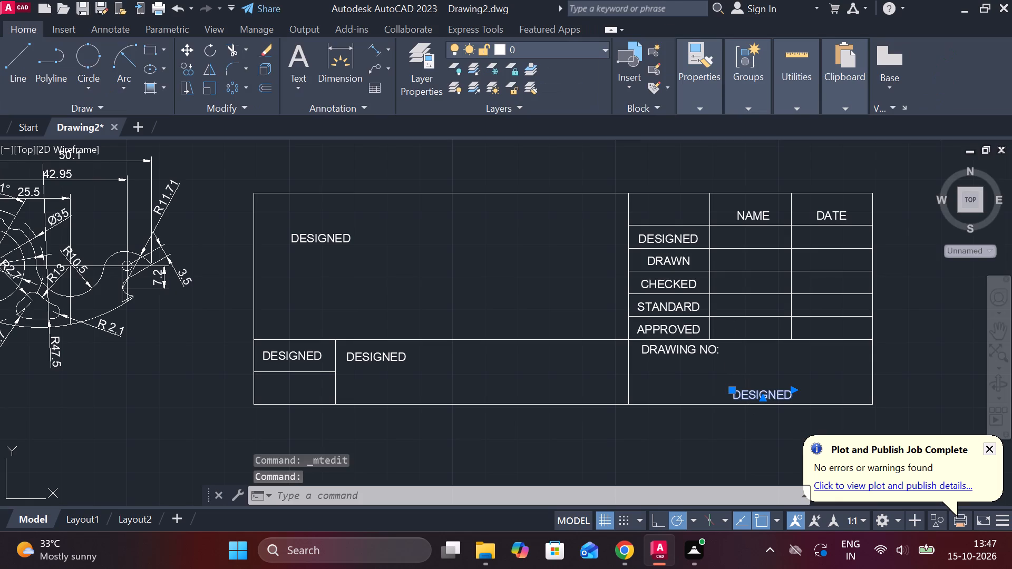
{"action": "key", "text": "Right"}
{"action": "key", "text": "Right"}
{"action": "key", "text": "Right"}
{"action": "key", "text": "Right"}
{"action": "key", "text": "Right"}
{"action": "key", "text": "Right"}
{"action": "key", "text": "Right"}
{"action": "key", "text": "Right"}
{"action": "key", "text": "Right"}
{"action": "key", "text": "Right"}
{"action": "key", "text": "Right"}
{"action": "key", "text": "Right"}
{"action": "key", "text": "Right"}
{"action": "key", "text": "Right"}
{"action": "key", "text": "Right"}
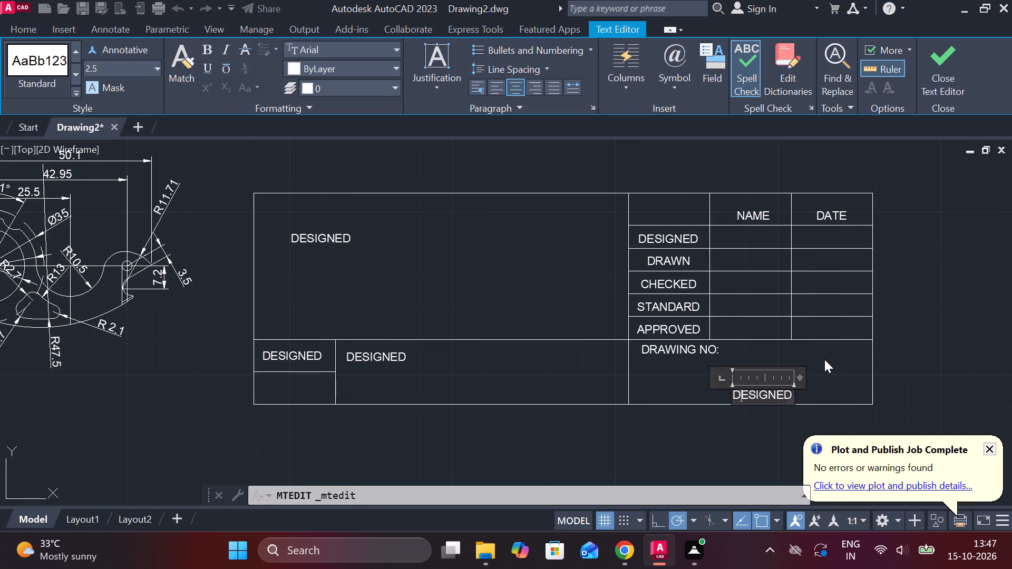
{"action": "key", "text": "BackSpace"}
{"action": "key", "text": "BackSpace"}
{"action": "key", "text": "BackSpace"}
{"action": "key", "text": "BackSpace"}
{"action": "key", "text": "BackSpace"}
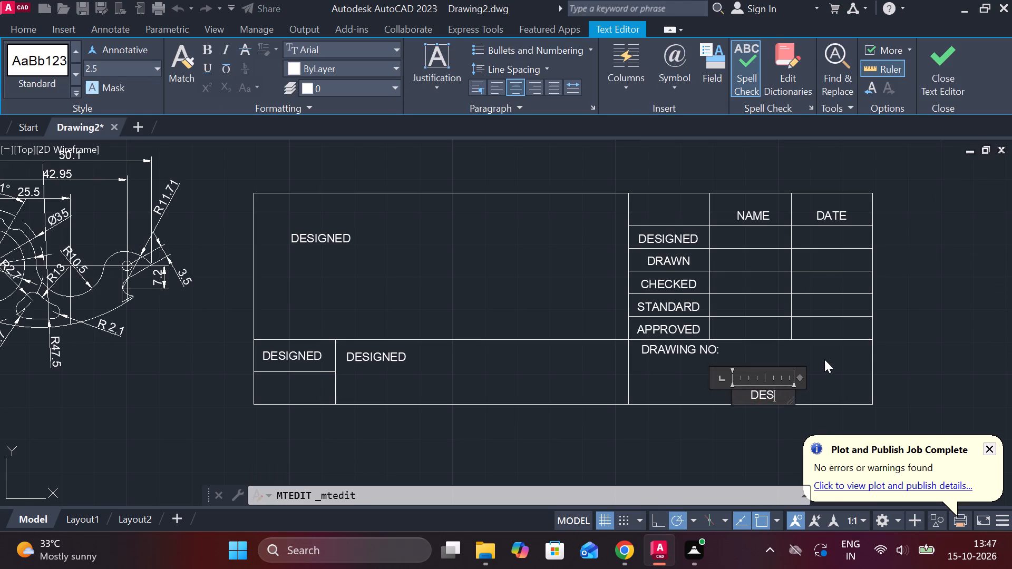
{"action": "key", "text": "BackSpace"}
{"action": "key", "text": "BackSpace"}
{"action": "key", "text": "BackSpace"}
{"action": "type", "text": "SHEE"}
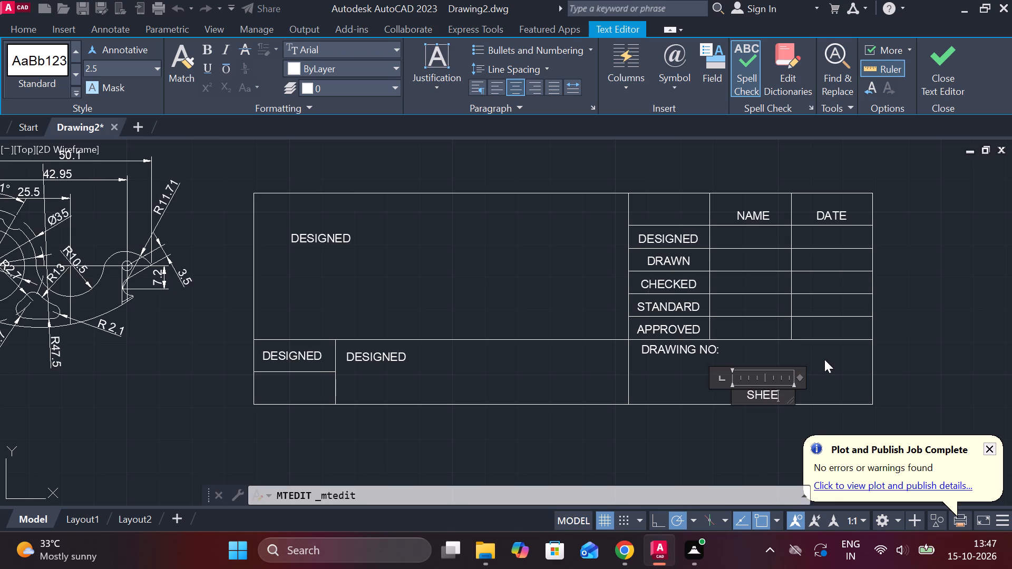
{"action": "type", "text": "T NO"}
{"action": "key", "text": "space"}
{"action": "key", "text": "BackSpace"}
{"action": "key", "text": "shift+colon"}
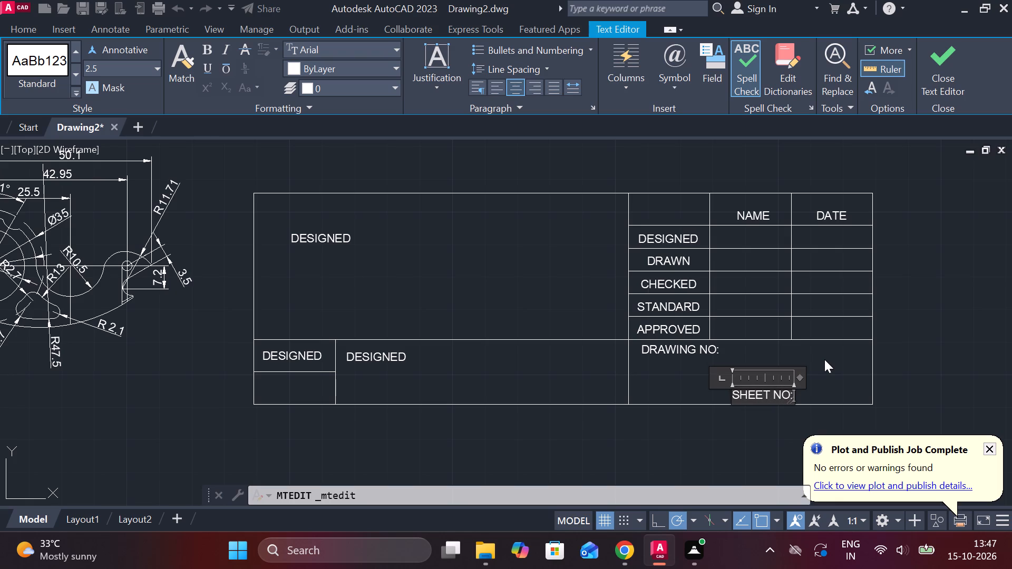
{"action": "key", "text": "space"}
{"action": "type", "text": "1"}
{"action": "key", "text": "space"}
{"action": "type", "text": "OF"}
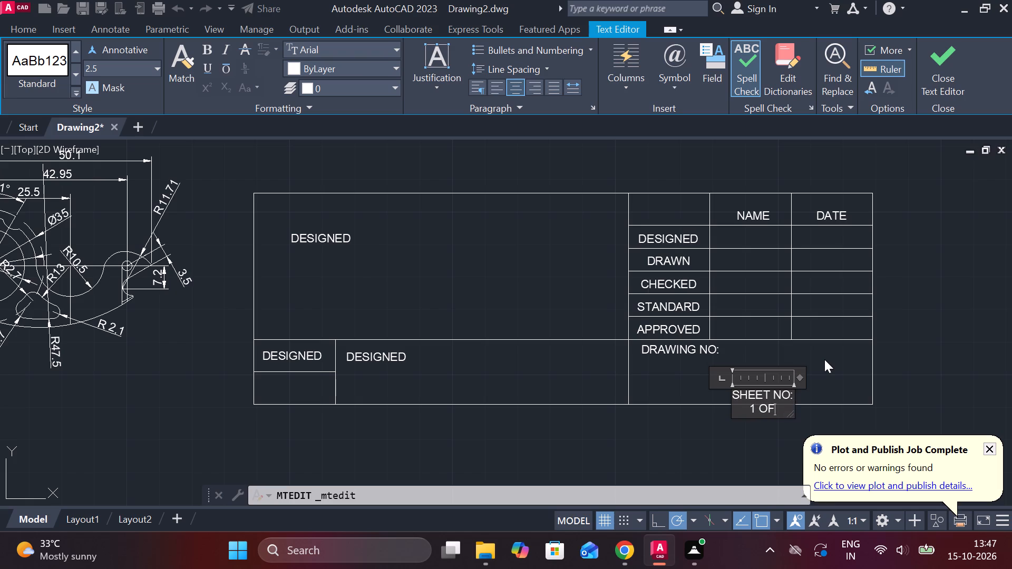
{"action": "key", "text": "space"}
{"action": "key", "text": "1"}
{"action": "left_click_drag", "start_coordinate": [794, 396], "coordinate": [858, 380]}
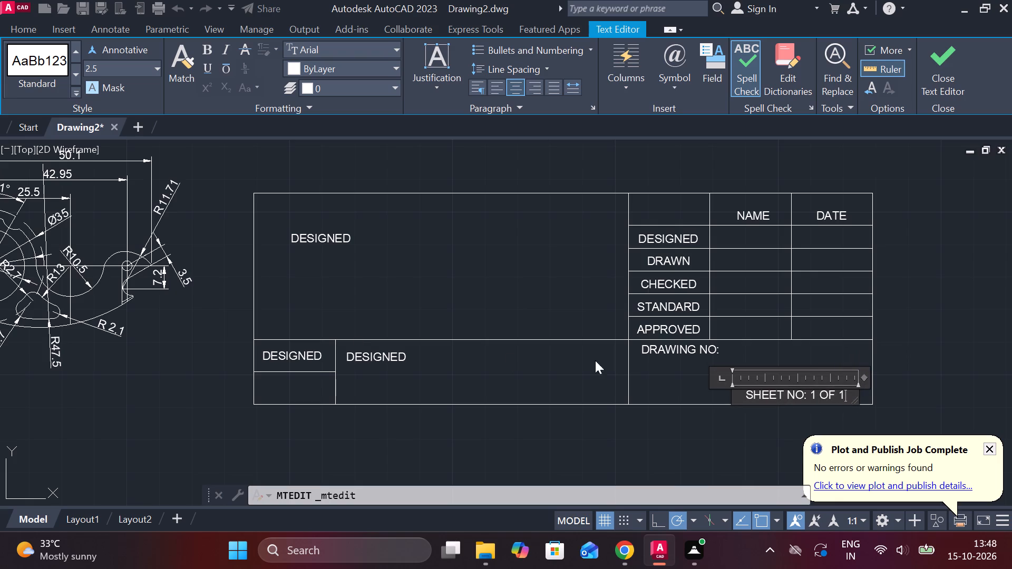
Replace the DESIGNED label in the wide middle cell of the table's bottom row with TITLE.
{"action": "double_click", "coordinate": [365, 352]}
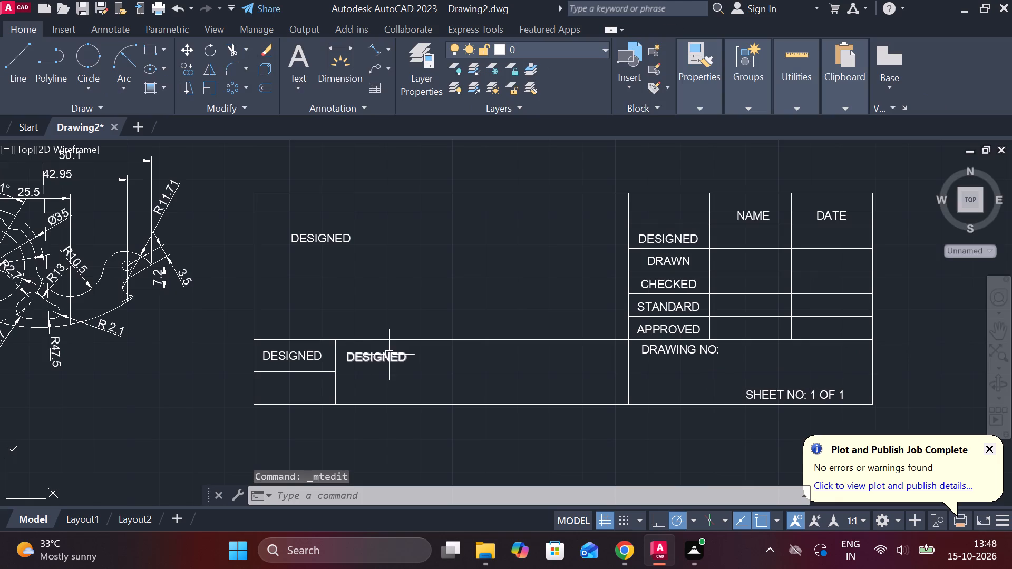
{"action": "double_click", "coordinate": [374, 358]}
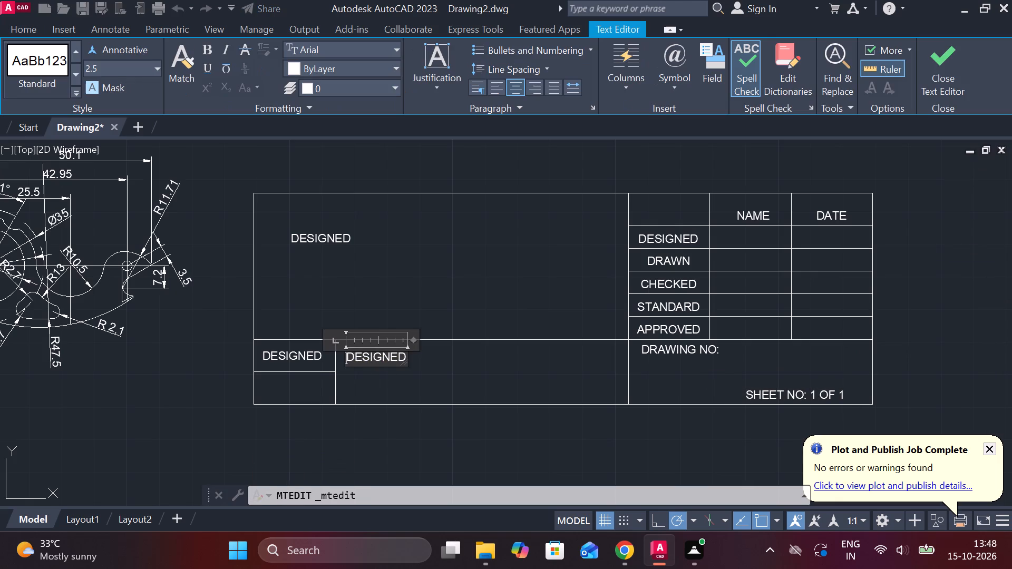
{"action": "key", "text": "Right"}
{"action": "key", "text": "Right"}
{"action": "key", "text": "Right"}
{"action": "key", "text": "Right"}
{"action": "key", "text": "Right"}
{"action": "key", "text": "Right"}
{"action": "key", "text": "Right"}
{"action": "key", "text": "Right"}
{"action": "key", "text": "Right"}
{"action": "key", "text": "Right"}
{"action": "key", "text": "Right"}
{"action": "key", "text": "Right"}
{"action": "key", "text": "Right"}
{"action": "key", "text": "Right"}
{"action": "key", "text": "Right"}
{"action": "key", "text": "Right"}
{"action": "key", "text": "BackSpace"}
{"action": "key", "text": "BackSpace"}
{"action": "key", "text": "BackSpace"}
{"action": "key", "text": "BackSpace"}
{"action": "key", "text": "BackSpace"}
{"action": "key", "text": "BackSpace"}
{"action": "key", "text": "BackSpace"}
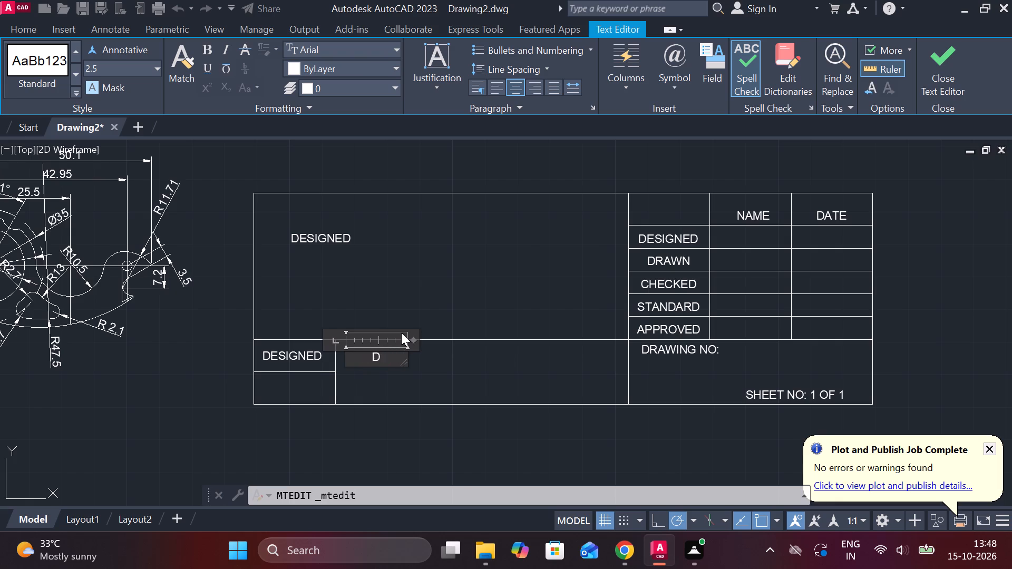
{"action": "key", "text": "BackSpace"}
{"action": "type", "text": "TITLE"}
Change the DESIGNED label in the small cell beside TITLE to SCALE 1:1.
{"action": "double_click", "coordinate": [316, 352]}
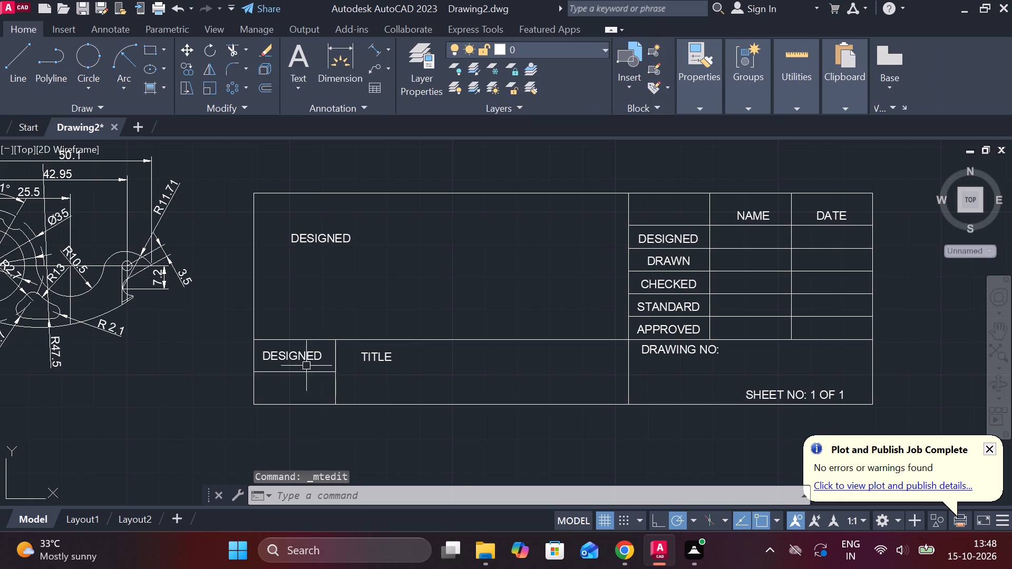
{"action": "double_click", "coordinate": [284, 354]}
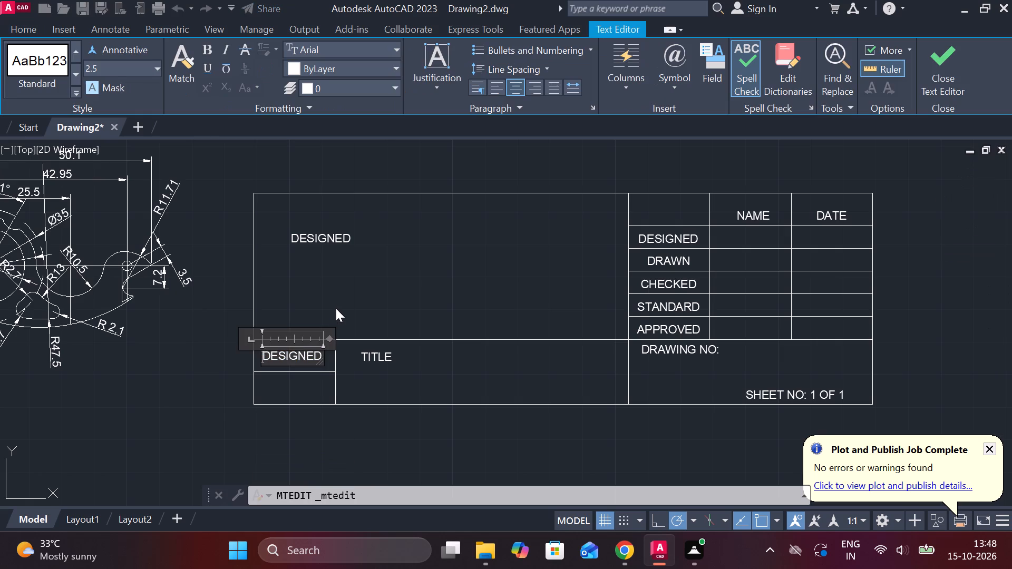
{"action": "key", "text": "Right"}
{"action": "key", "text": "Right"}
{"action": "key", "text": "Right"}
{"action": "key", "text": "Right"}
{"action": "key", "text": "Right"}
{"action": "key", "text": "Right"}
{"action": "key", "text": "Right"}
{"action": "key", "text": "Right"}
{"action": "key", "text": "Right"}
{"action": "key", "text": "Right"}
{"action": "key", "text": "Right"}
{"action": "key", "text": "Right"}
{"action": "key", "text": "Right"}
{"action": "key", "text": "Right"}
{"action": "key", "text": "Right"}
{"action": "key", "text": "Right"}
{"action": "key", "text": "BackSpace"}
{"action": "key", "text": "BackSpace"}
{"action": "key", "text": "BackSpace"}
{"action": "key", "text": "BackSpace"}
{"action": "key", "text": "BackSpace"}
{"action": "key", "text": "BackSpace"}
{"action": "key", "text": "BackSpace"}
{"action": "key", "text": "BackSpace"}
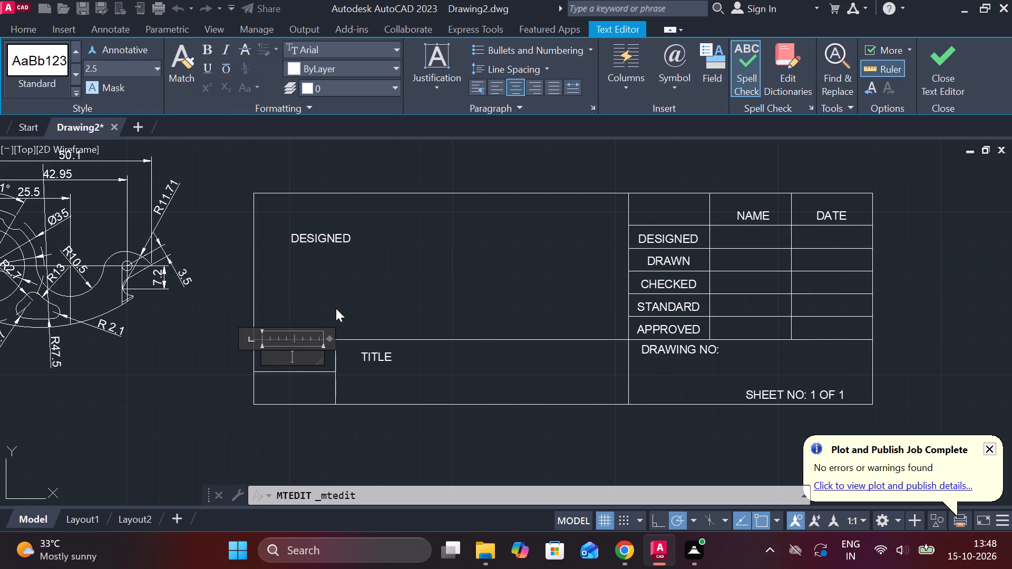
{"action": "type", "text": "SCALE"}
{"action": "key", "text": "space"}
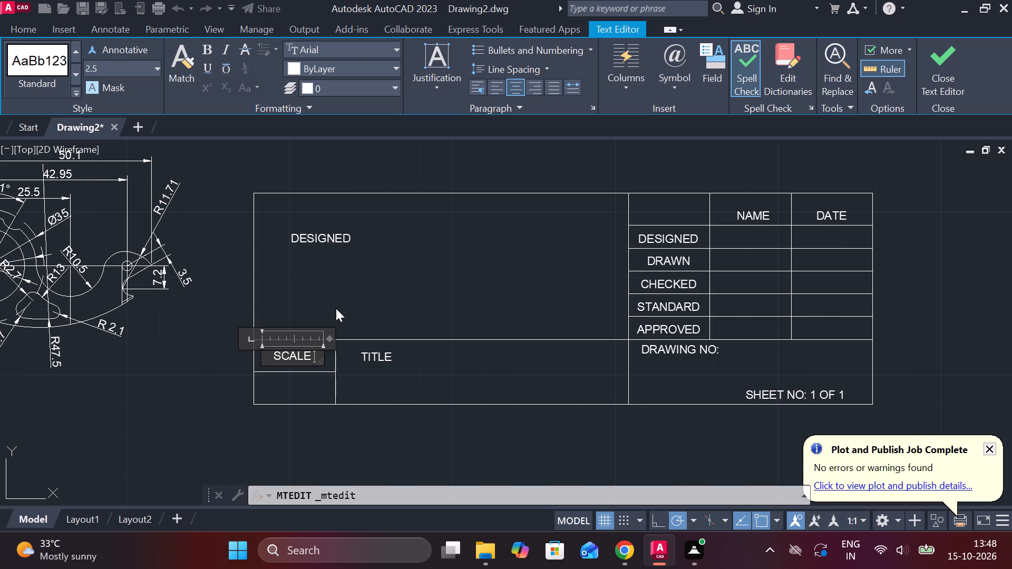
{"action": "type", "text": "1"}
{"action": "type", "text": ":1"}
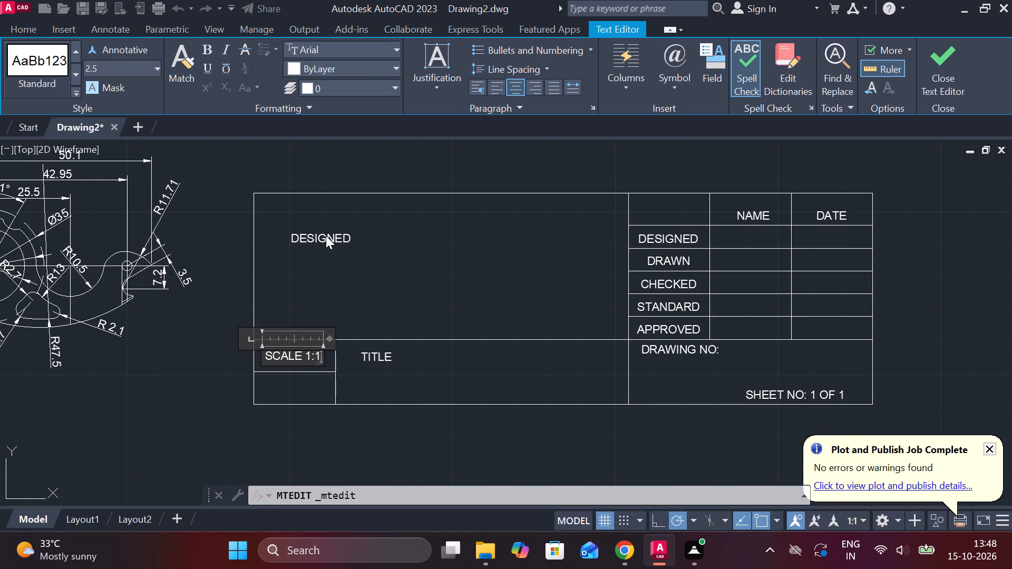
Replace the DESIGNED label in the large empty cell above TITLE with AUTO CAD.
{"action": "double_click", "coordinate": [326, 236]}
{"action": "double_click", "coordinate": [326, 236]}
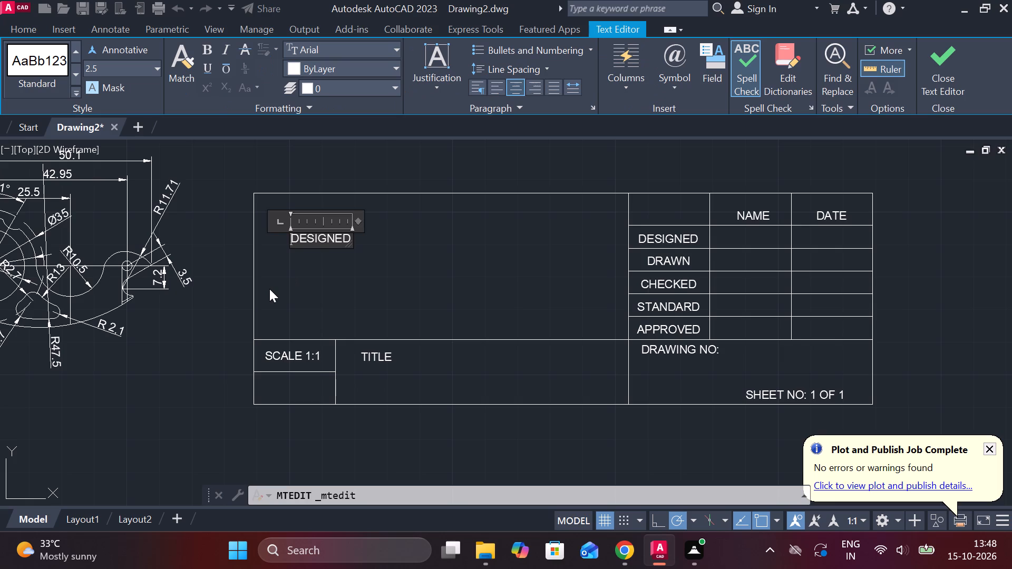
{"action": "key", "text": "Right"}
{"action": "key", "text": "Right"}
{"action": "key", "text": "Right"}
{"action": "key", "text": "Right"}
{"action": "key", "text": "Right"}
{"action": "key", "text": "Right"}
{"action": "key", "text": "Right"}
{"action": "key", "text": "Right"}
{"action": "key", "text": "Right"}
{"action": "key", "text": "Right"}
{"action": "key", "text": "Right"}
{"action": "key", "text": "Right"}
{"action": "key", "text": "Right"}
{"action": "key", "text": "Right"}
{"action": "key", "text": "Right"}
{"action": "key", "text": "Right"}
{"action": "key", "text": "Right"}
{"action": "key", "text": "BackSpace"}
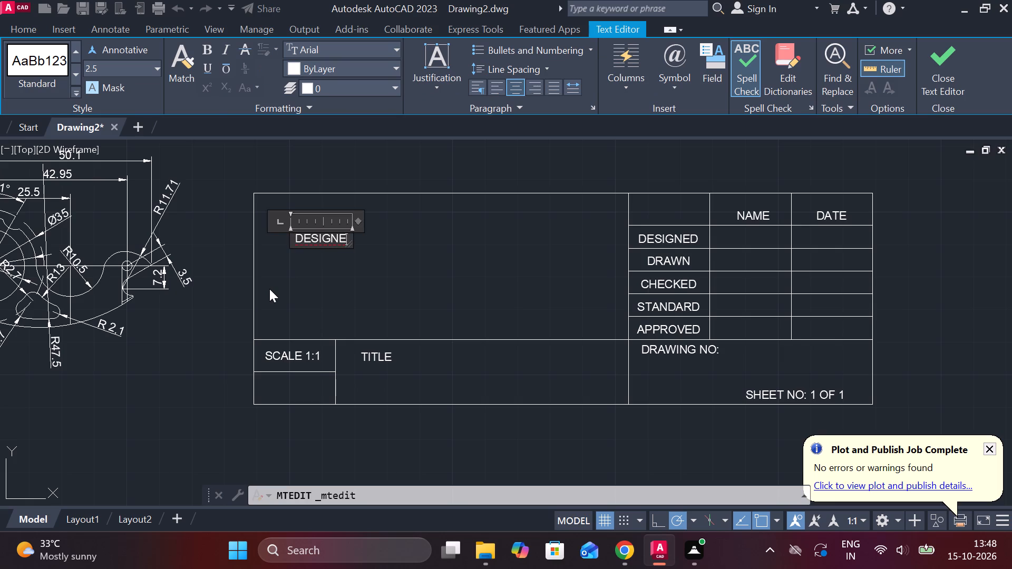
{"action": "key", "text": "BackSpace"}
{"action": "key", "text": "BackSpace"}
{"action": "key", "text": "BackSpace"}
{"action": "key", "text": "BackSpace"}
{"action": "key", "text": "BackSpace"}
{"action": "key", "text": "BackSpace"}
{"action": "key", "text": "BackSpace"}
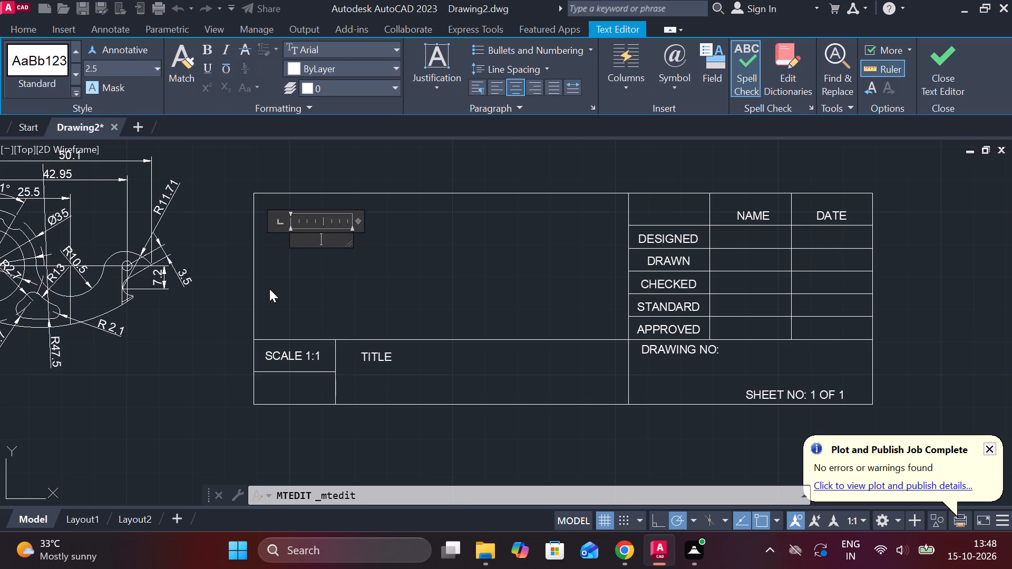
{"action": "type", "text": "AUTO"}
{"action": "key", "text": "space"}
{"action": "type", "text": "CAD"}
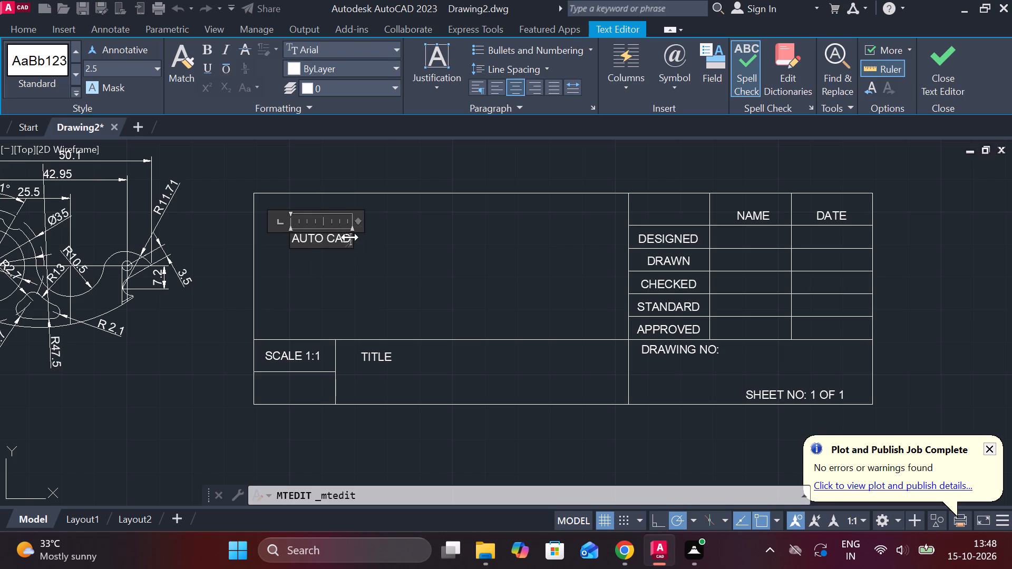
Set the AUTO CAD text height to 10 and widen its frame so the text fits on one line.
{"action": "left_click_drag", "start_coordinate": [350, 237], "coordinate": [350, 235]}
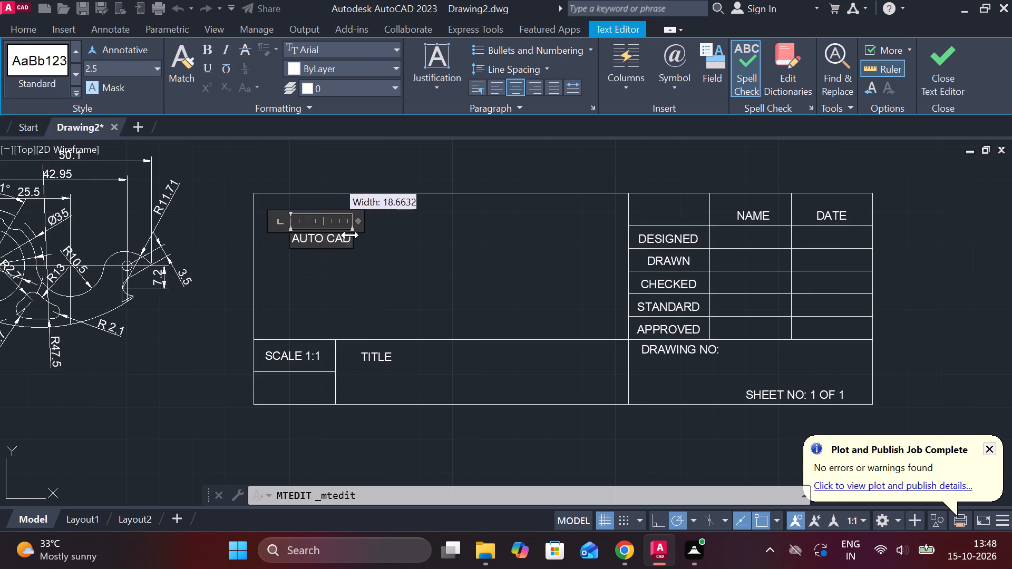
{"action": "left_click_drag", "start_coordinate": [350, 235], "coordinate": [362, 234]}
{"action": "left_click", "coordinate": [355, 234]}
{"action": "left_click_drag", "start_coordinate": [355, 234], "coordinate": [318, 233]}
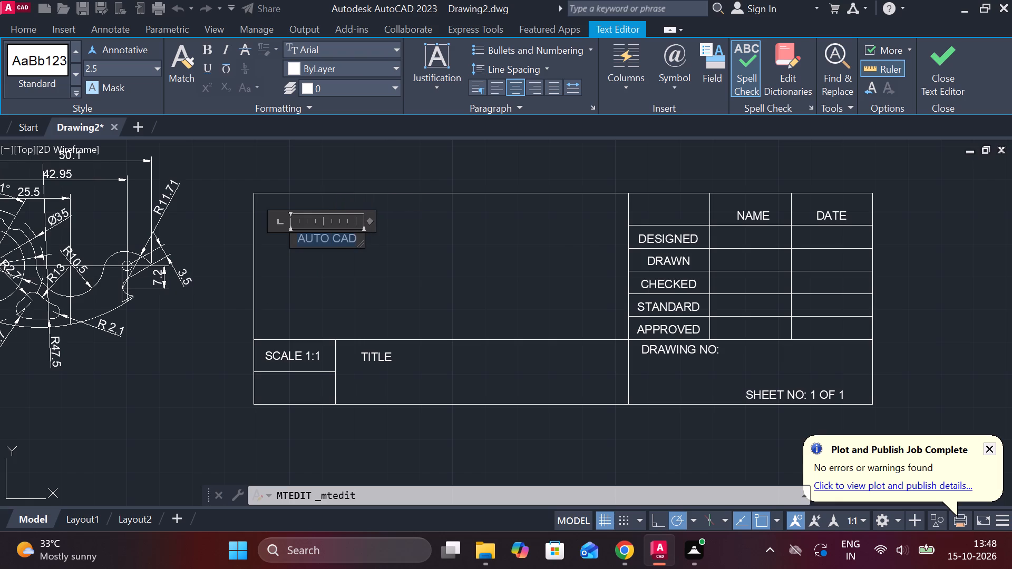
{"action": "left_click_drag", "start_coordinate": [318, 233], "coordinate": [285, 232]}
{"action": "left_click", "coordinate": [148, 66]}
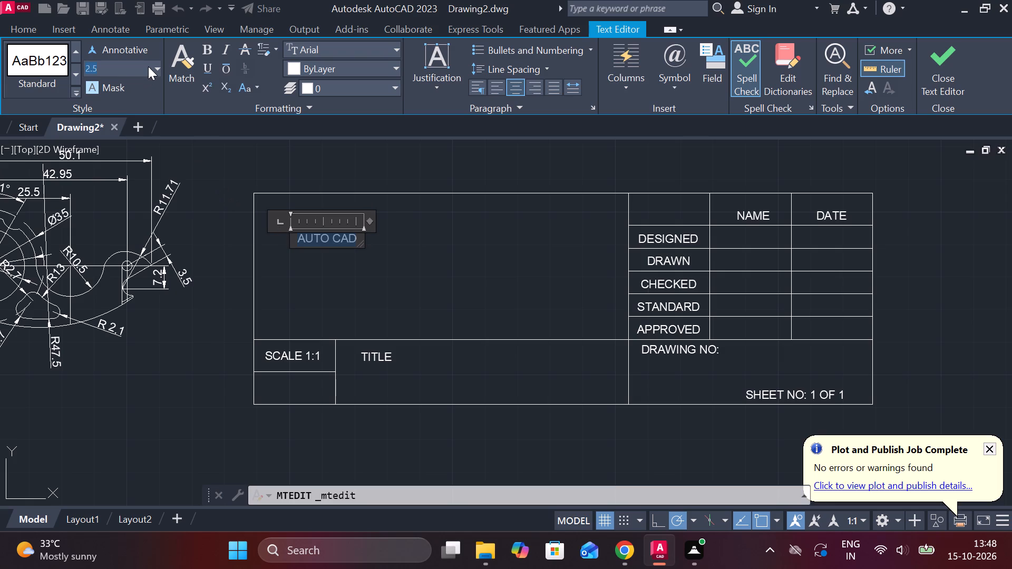
{"action": "left_click", "coordinate": [158, 66]}
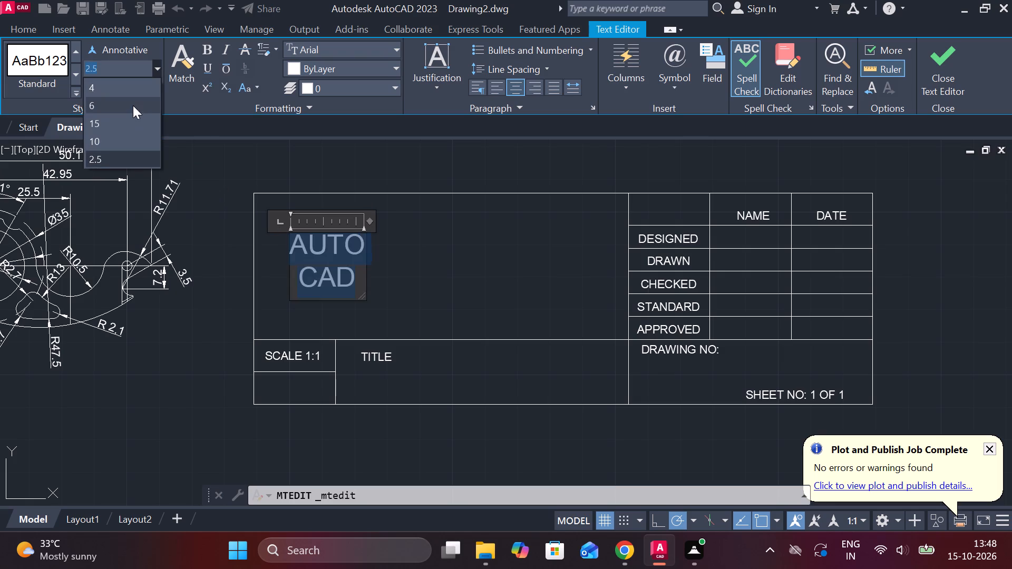
{"action": "left_click", "coordinate": [132, 141]}
{"action": "left_click_drag", "start_coordinate": [414, 298], "coordinate": [626, 261]}
{"action": "left_click", "coordinate": [463, 302]}
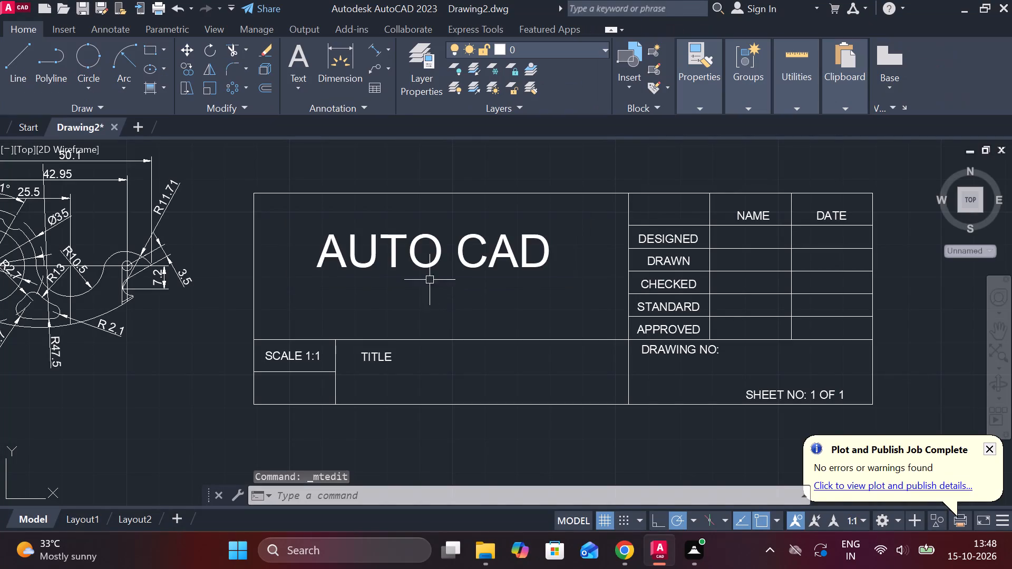
Move the AUTO CAD text straight down to about the middle height of its cell.
{"action": "double_click", "coordinate": [418, 248]}
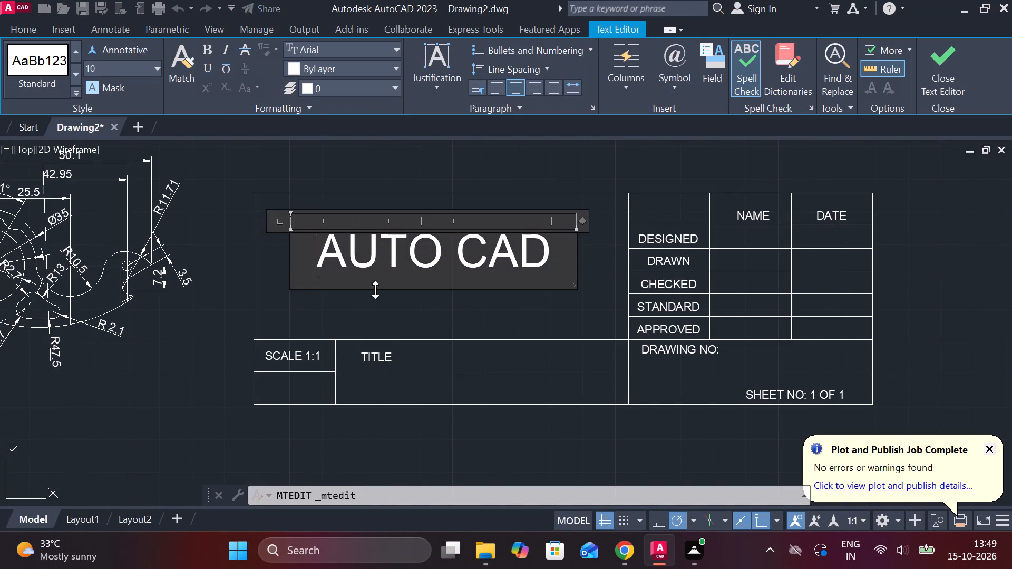
{"action": "left_click", "coordinate": [400, 311]}
{"action": "left_click", "coordinate": [357, 246]}
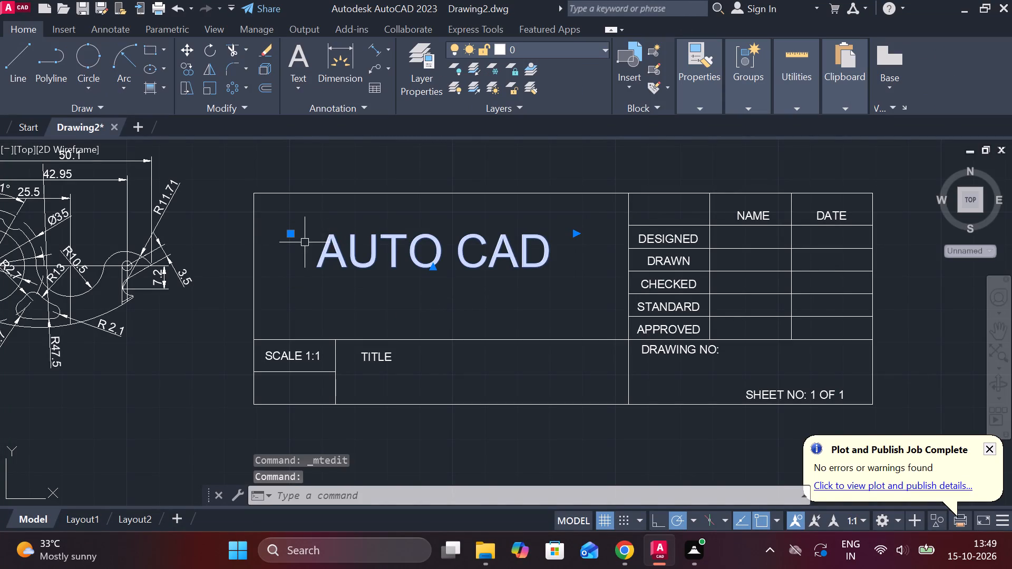
{"action": "left_click_drag", "start_coordinate": [293, 235], "coordinate": [293, 247]}
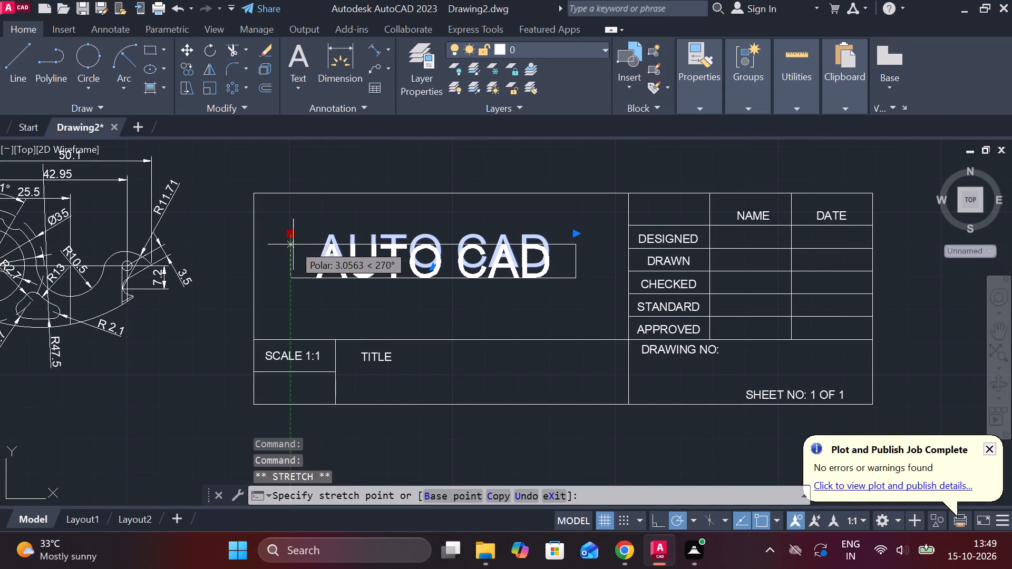
{"action": "left_click_drag", "start_coordinate": [293, 247], "coordinate": [285, 263]}
{"action": "left_click", "coordinate": [280, 263]}
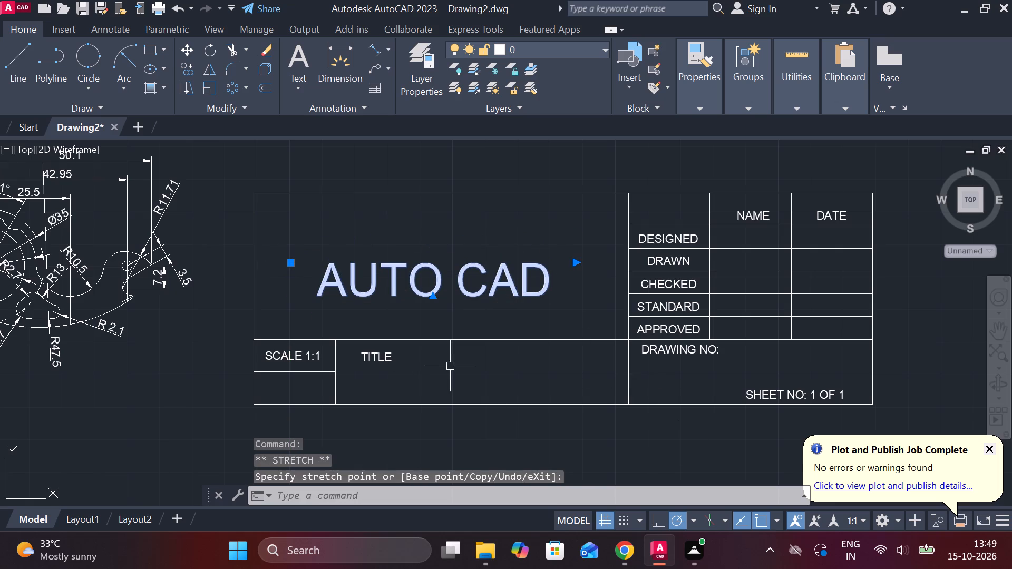
Draw a circle of diameter 5 in the left part of the empty cell below SCALE 1:1.
{"action": "scroll", "coordinate": [300, 269], "scroll_direction": "up", "scroll_amount": 2}
{"action": "scroll", "coordinate": [300, 269], "scroll_direction": "down", "scroll_amount": 3}
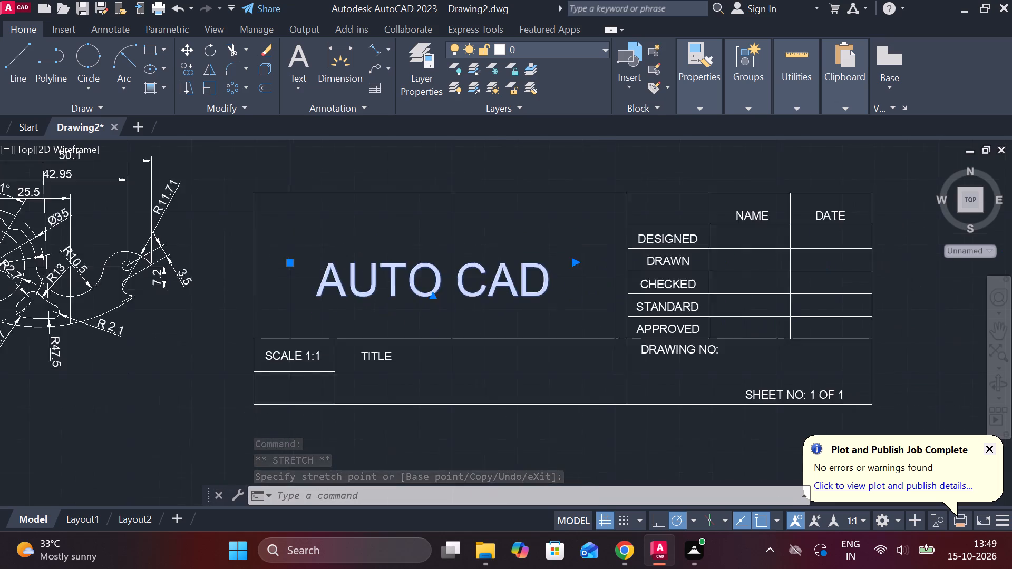
{"action": "scroll", "coordinate": [270, 328], "scroll_direction": "up", "scroll_amount": 3}
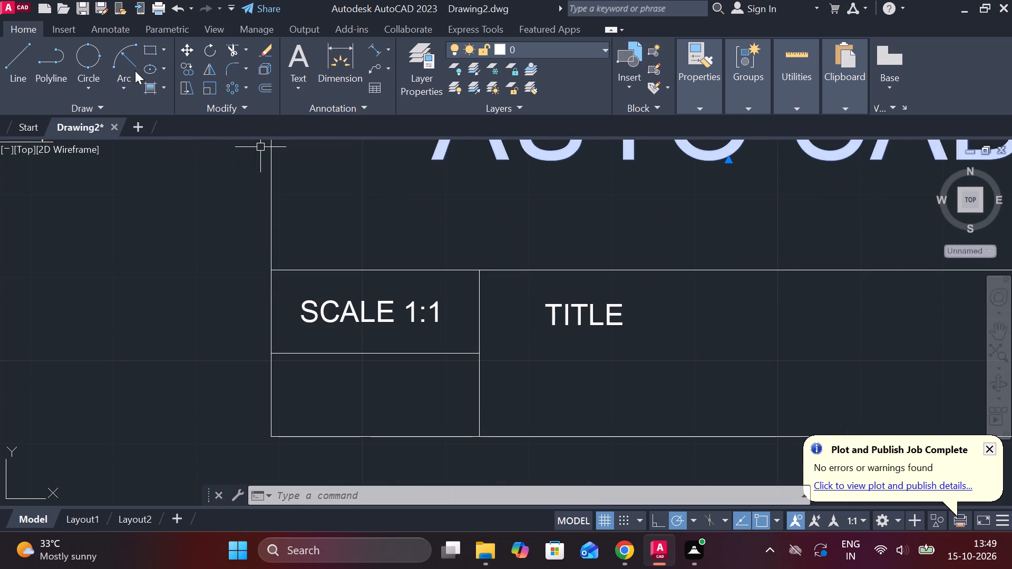
{"action": "left_click", "coordinate": [90, 81]}
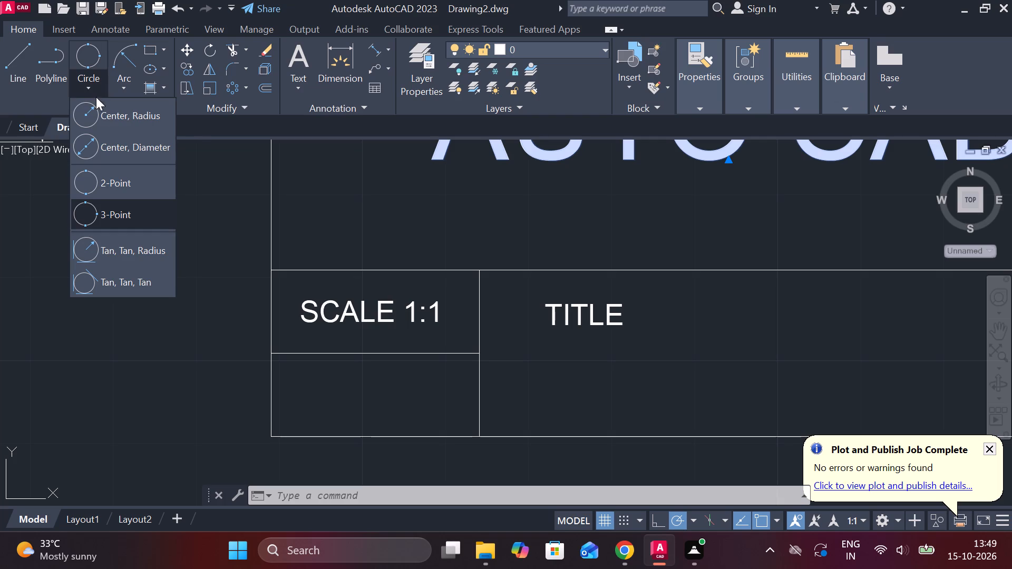
{"action": "left_click", "coordinate": [137, 142]}
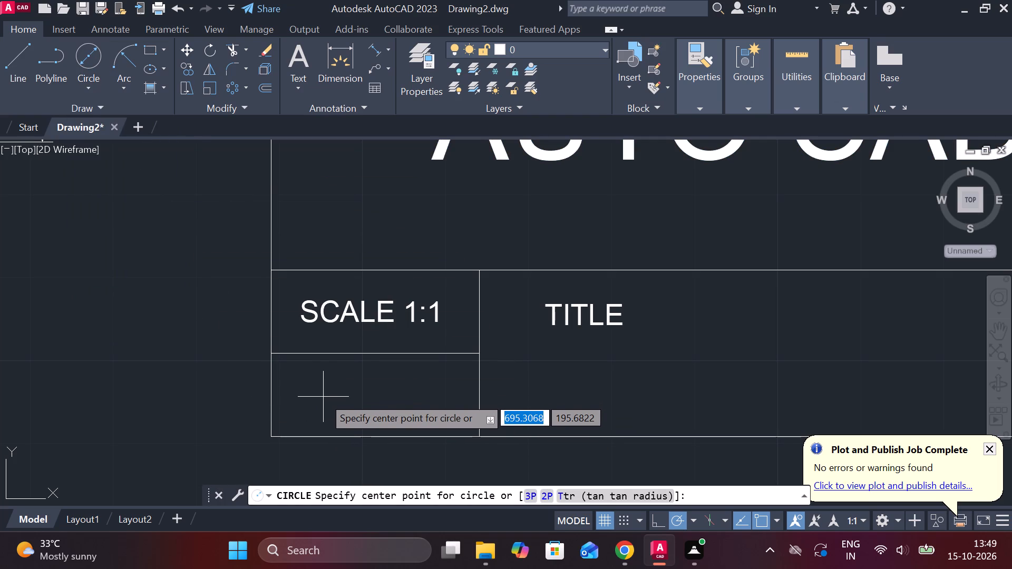
{"action": "left_click", "coordinate": [319, 400]}
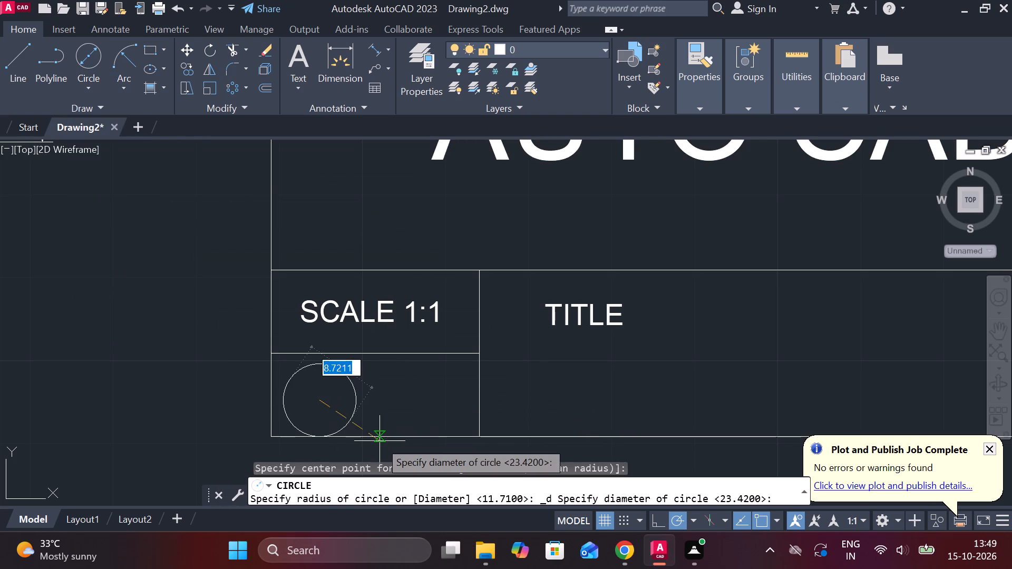
{"action": "key", "text": "5"}
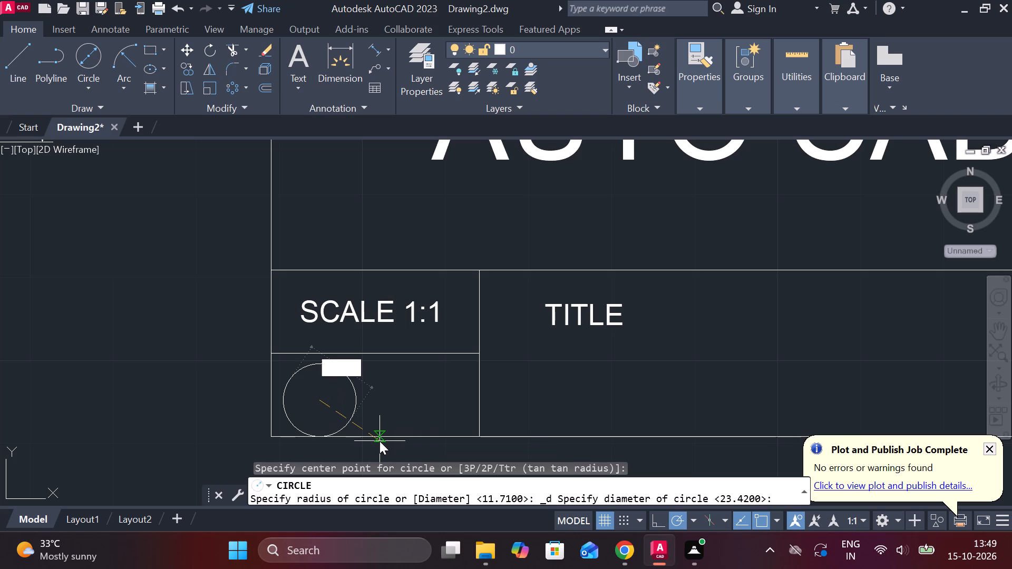
{"action": "key", "text": "Return"}
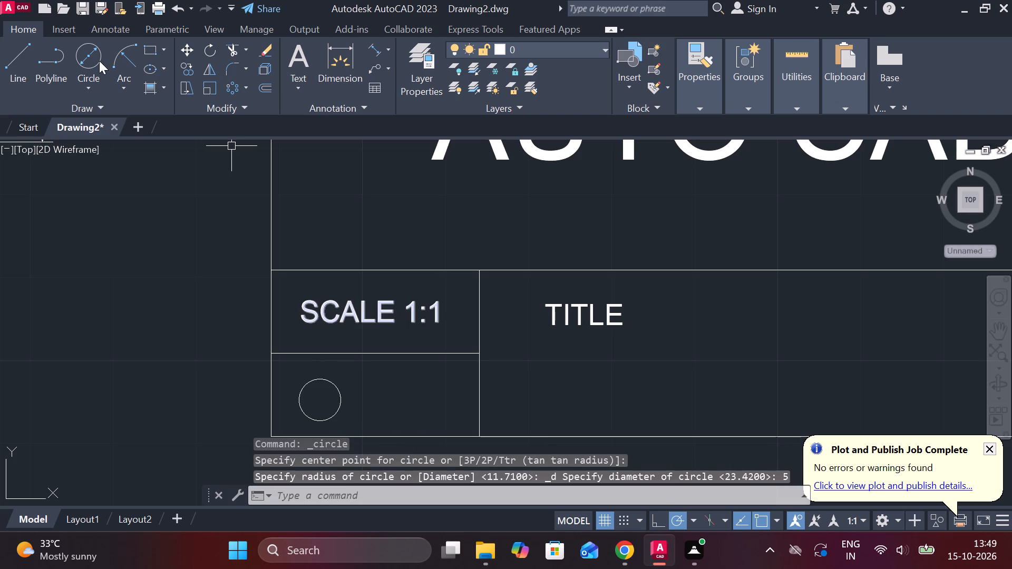
Draw a concentric circle of diameter 3 inside the 5-diameter circle.
{"action": "left_click", "coordinate": [99, 61]}
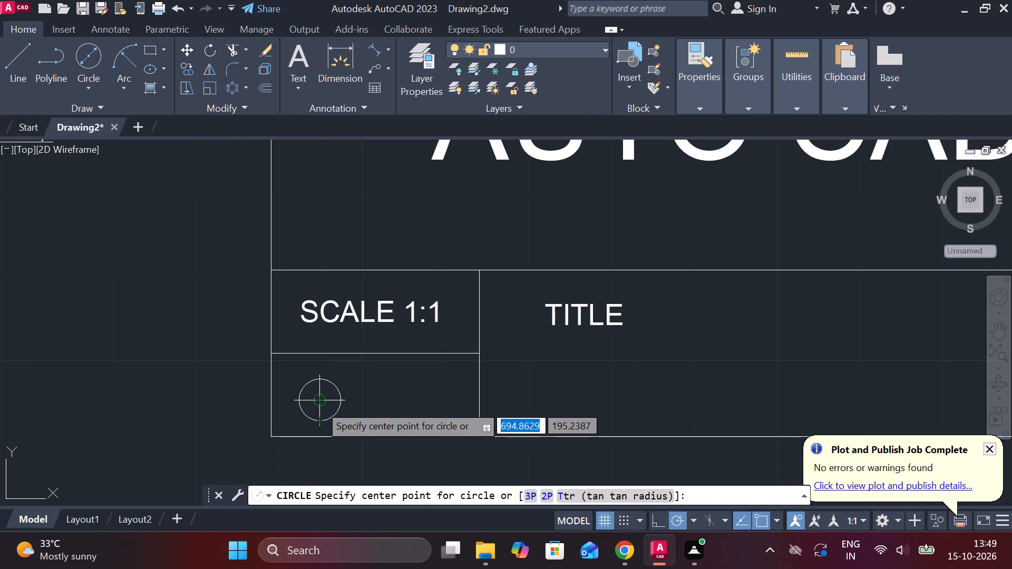
{"action": "left_click", "coordinate": [319, 405]}
{"action": "key", "text": "3"}
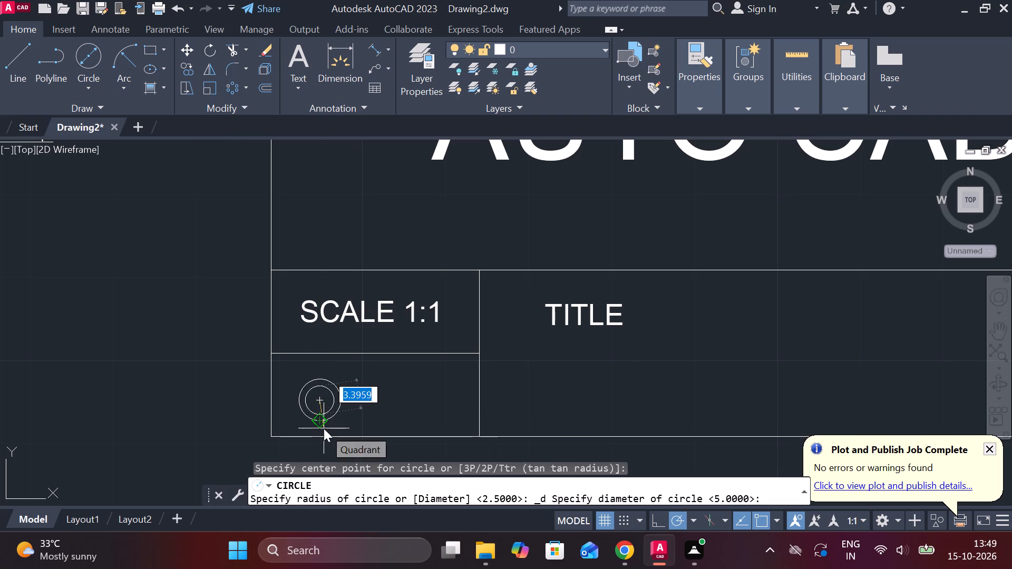
{"action": "key", "text": "Return"}
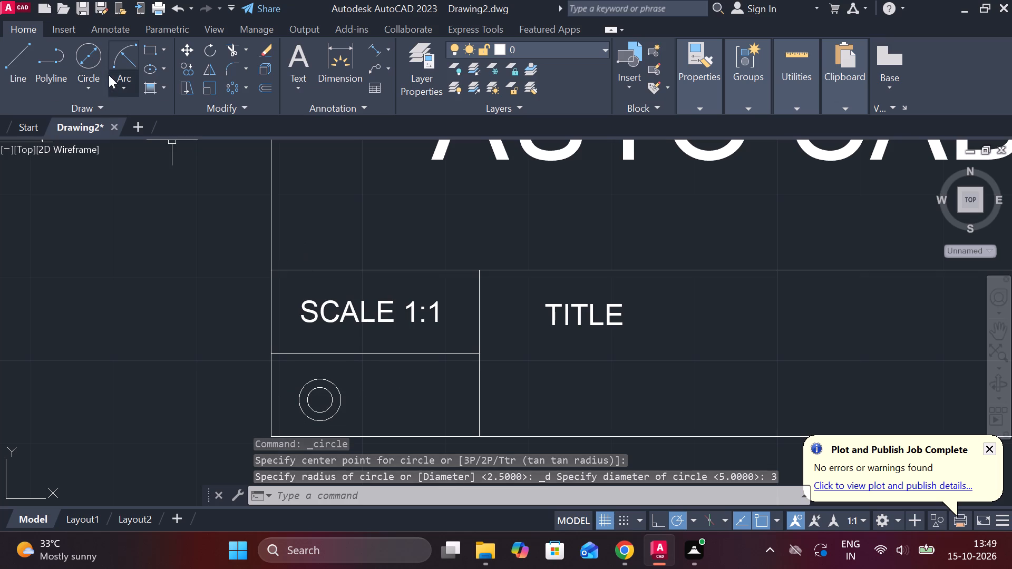
Draw a closed trapezoid beside the circles with a 3-unit vertical edge nearest them, a 5-unit far edge and slanted sides about 7 long.
{"action": "left_click", "coordinate": [16, 58]}
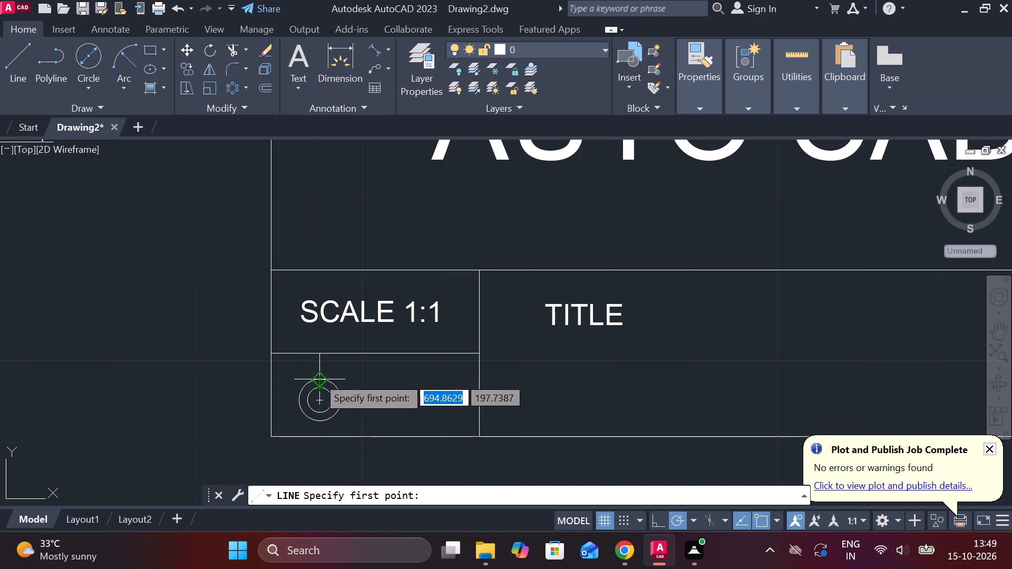
{"action": "left_click", "coordinate": [415, 380]}
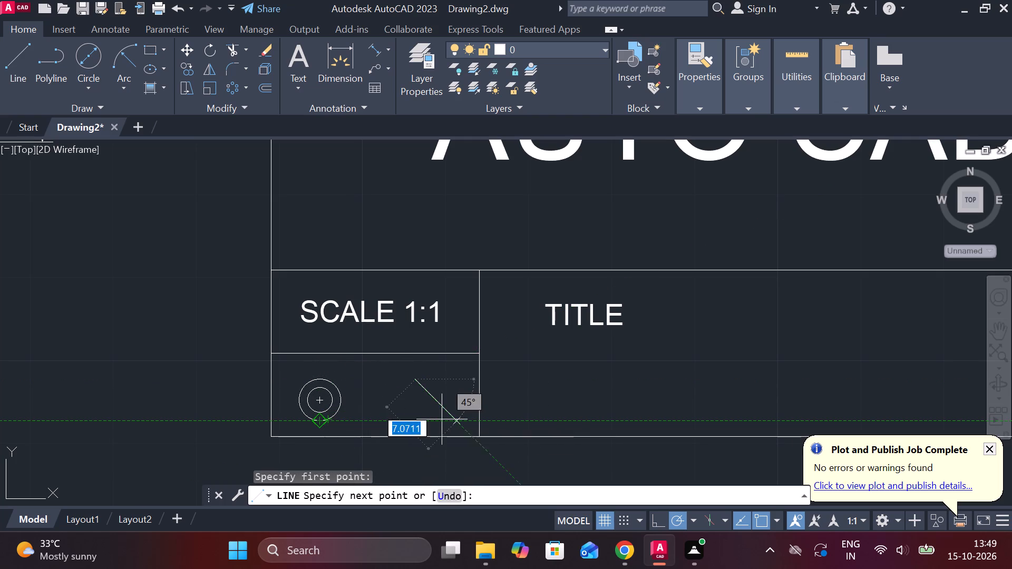
{"action": "left_click", "coordinate": [423, 422]}
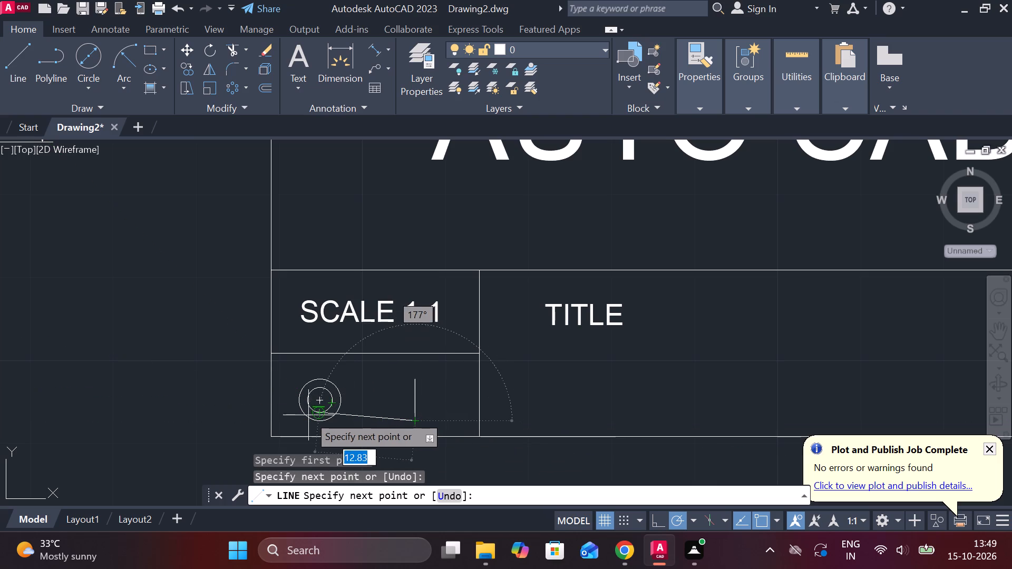
{"action": "scroll", "coordinate": [316, 415], "scroll_direction": "up", "scroll_amount": 3}
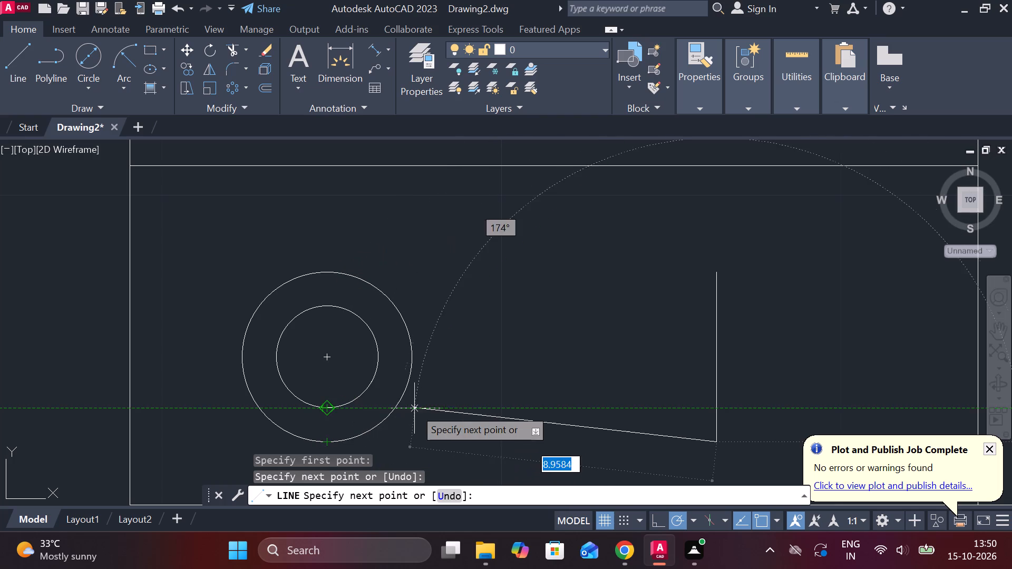
{"action": "left_click", "coordinate": [483, 409]}
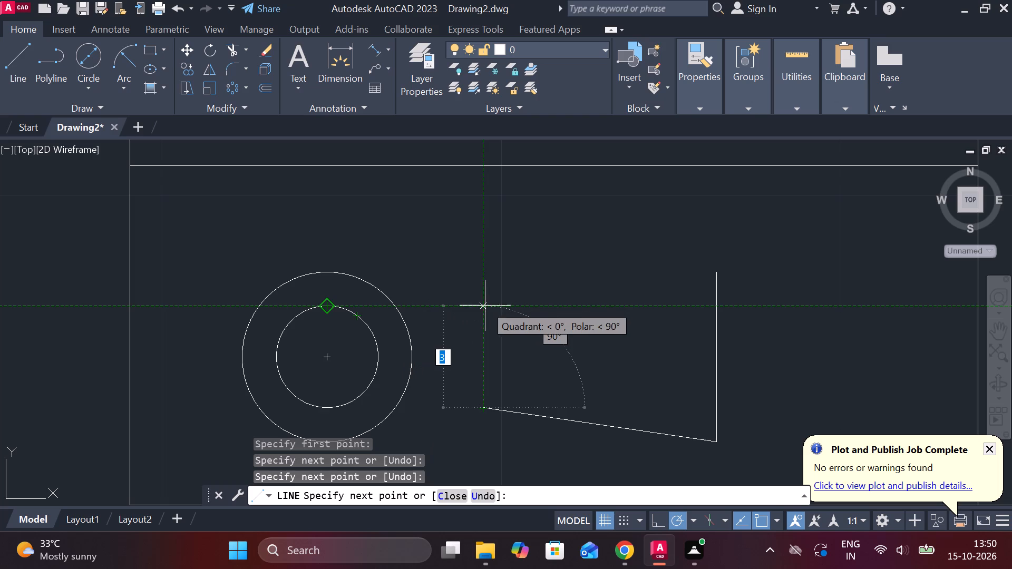
{"action": "left_click", "coordinate": [485, 306]}
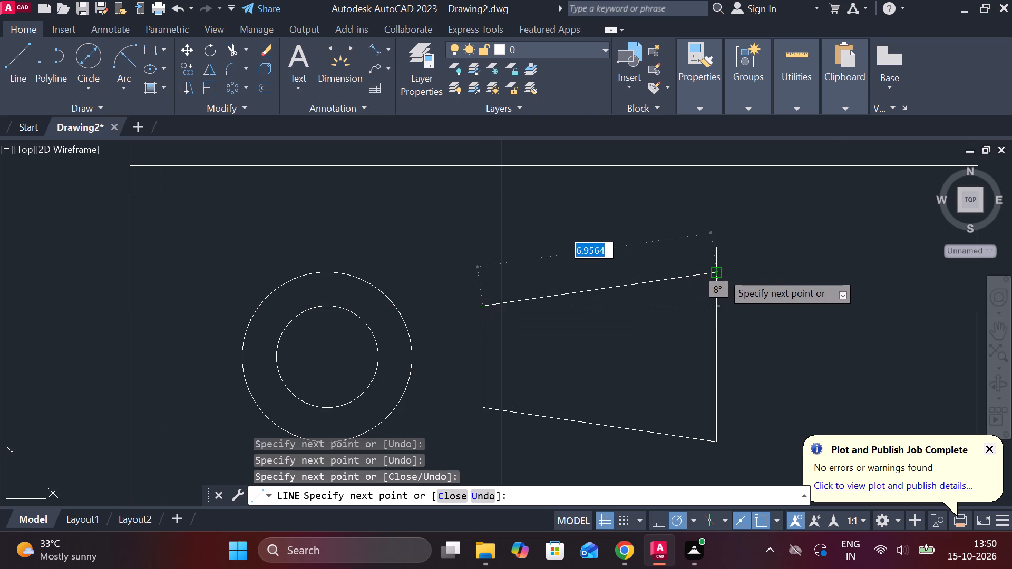
{"action": "scroll", "coordinate": [722, 272], "scroll_direction": "up", "scroll_amount": 1}
{"action": "left_click", "coordinate": [718, 272]}
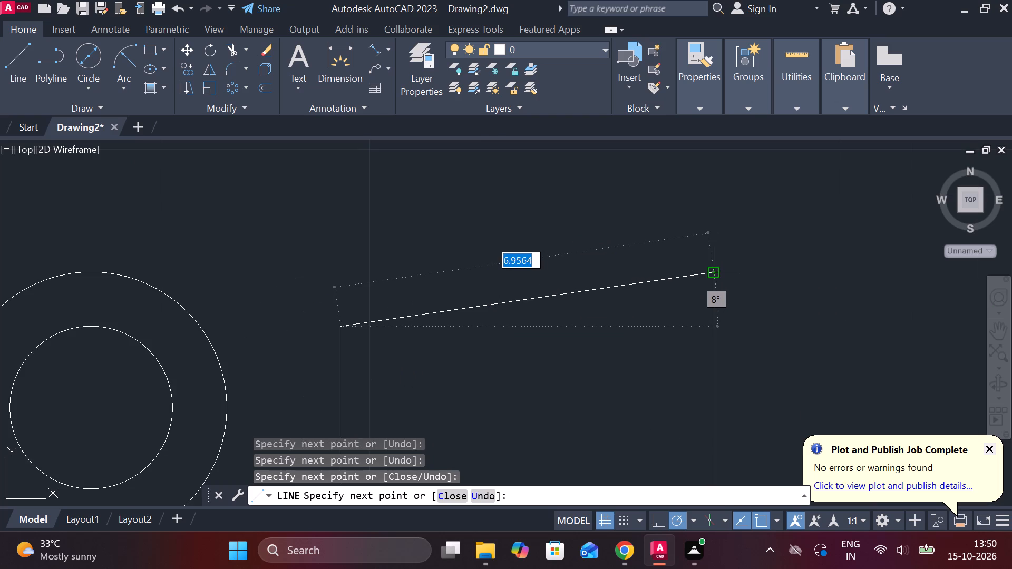
{"action": "key", "text": "Escape"}
{"action": "scroll", "coordinate": [757, 243], "scroll_direction": "down", "scroll_amount": 2}
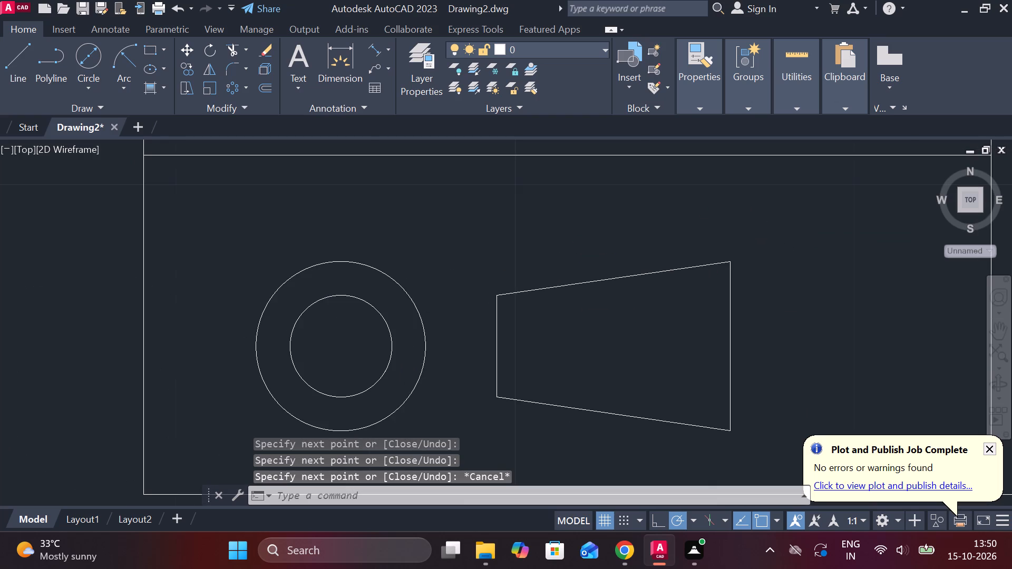
Draw a horizontal centre line about 16 long through the circles and the trapezoid, extending slightly past both ends.
{"action": "scroll", "coordinate": [757, 243], "scroll_direction": "down", "scroll_amount": 1}
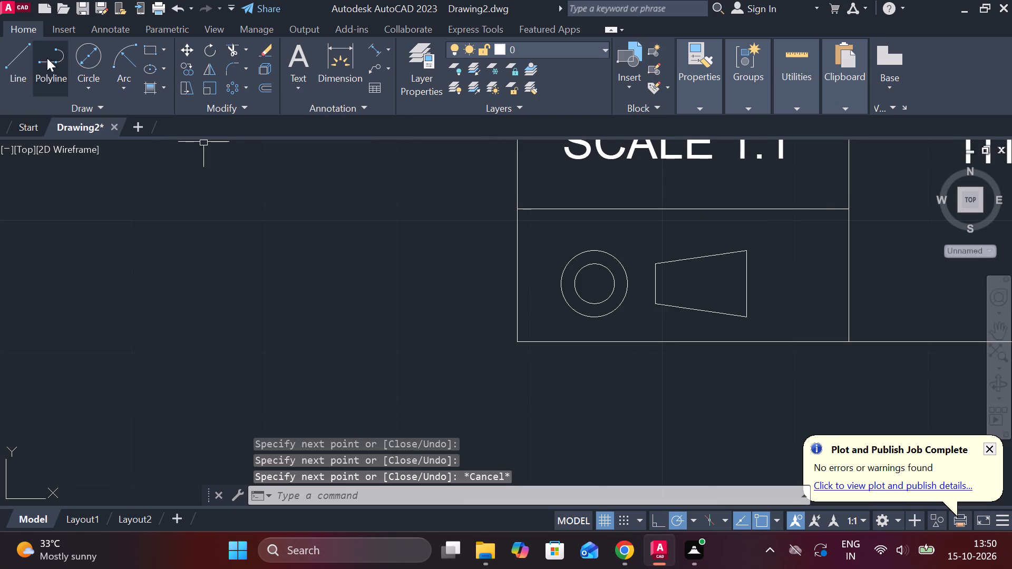
{"action": "left_click", "coordinate": [18, 58]}
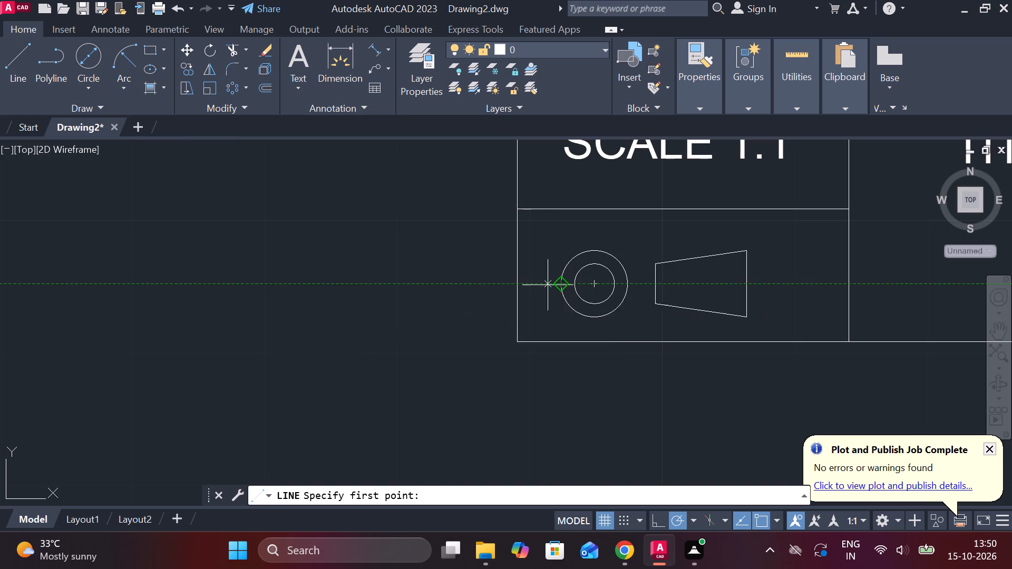
{"action": "scroll", "coordinate": [542, 285], "scroll_direction": "up", "scroll_amount": 2}
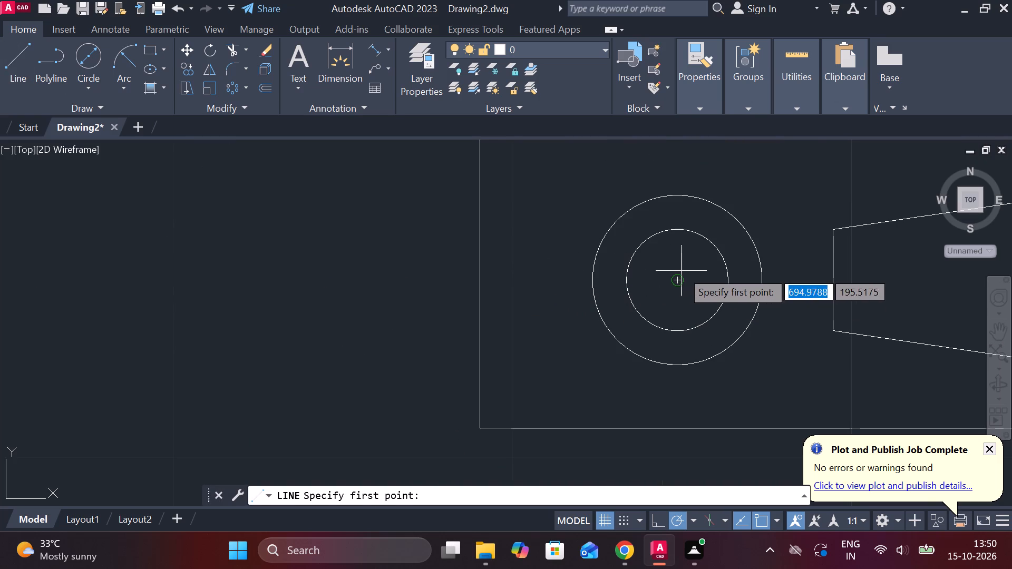
{"action": "left_click", "coordinate": [558, 277]}
{"action": "scroll", "coordinate": [884, 273], "scroll_direction": "down", "scroll_amount": 2}
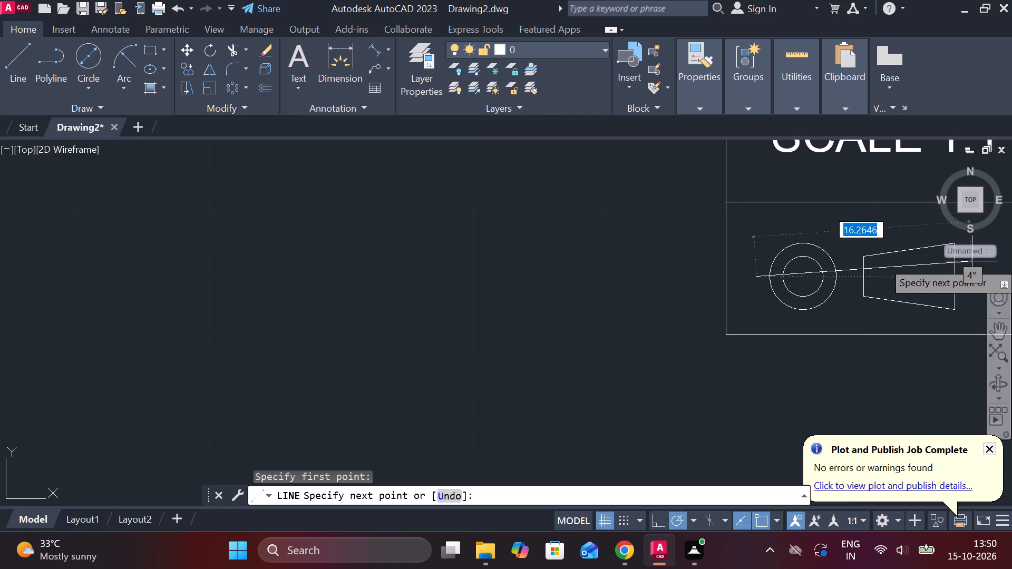
{"action": "left_click", "coordinate": [977, 278]}
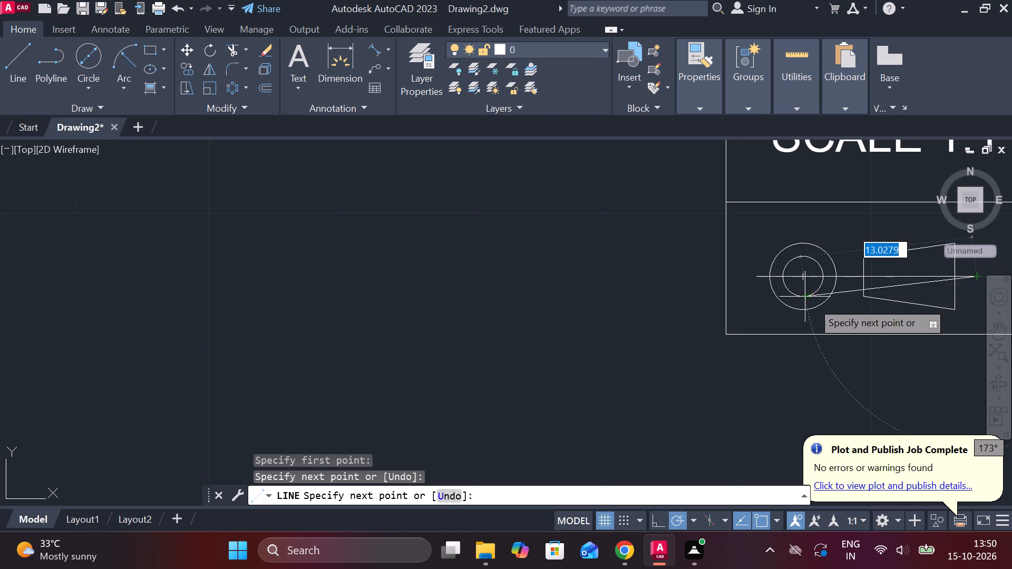
{"action": "key", "text": "Escape"}
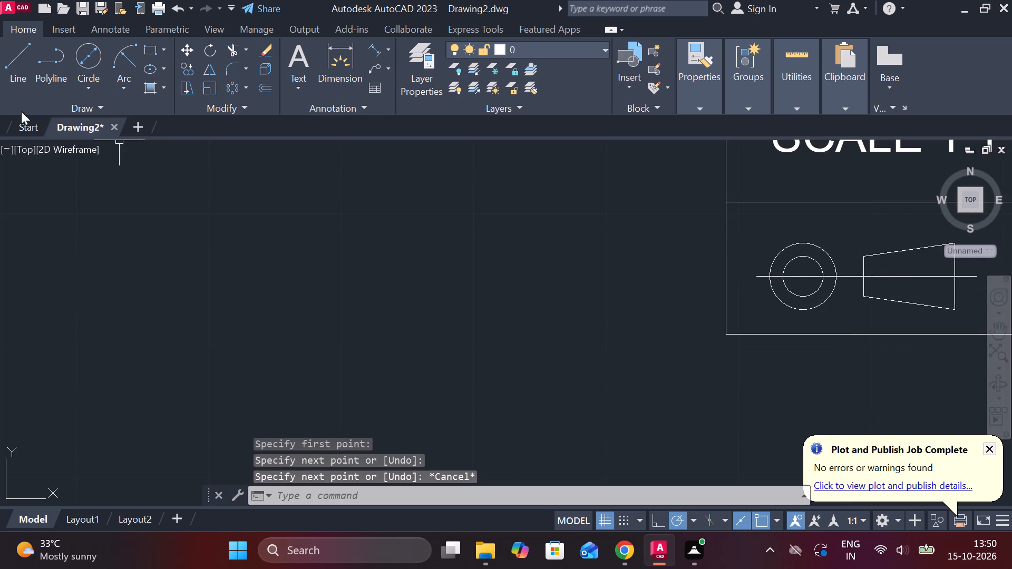
Draw a vertical centre line about 7 long through the centre of the two circles, extending just beyond the outer circle.
{"action": "left_click", "coordinate": [12, 74]}
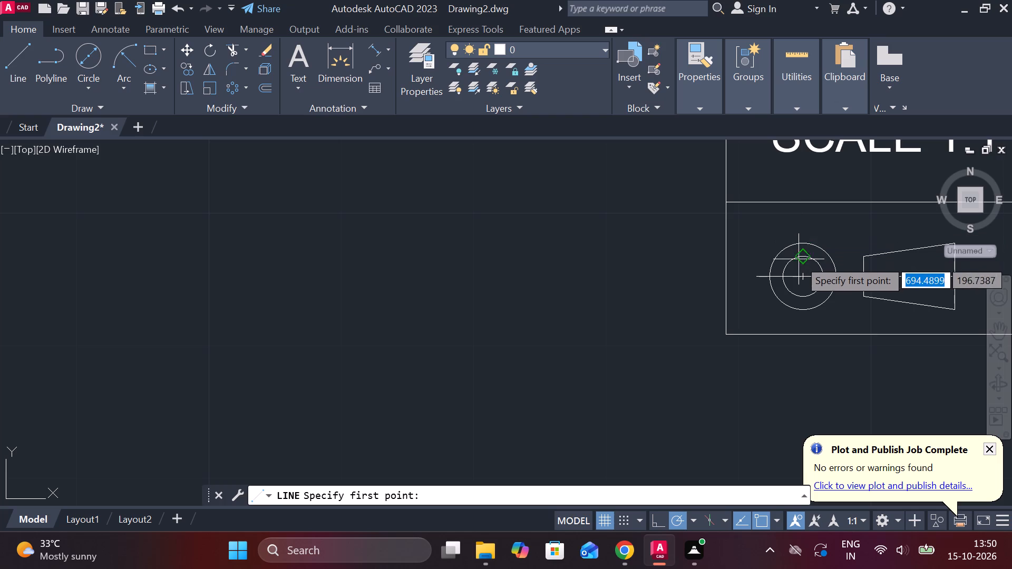
{"action": "left_click", "coordinate": [804, 227]}
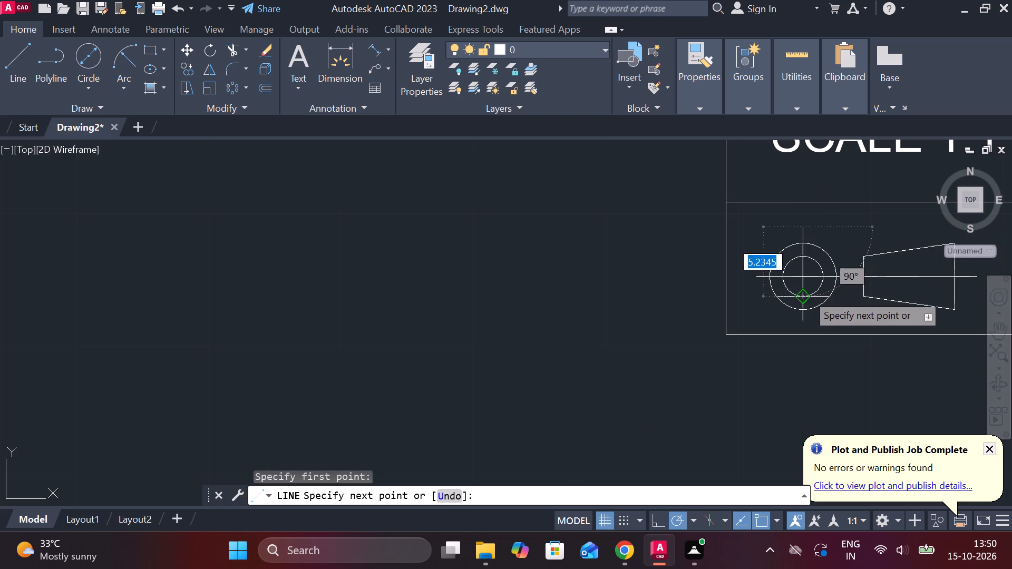
{"action": "scroll", "coordinate": [807, 318], "scroll_direction": "up", "scroll_amount": 2}
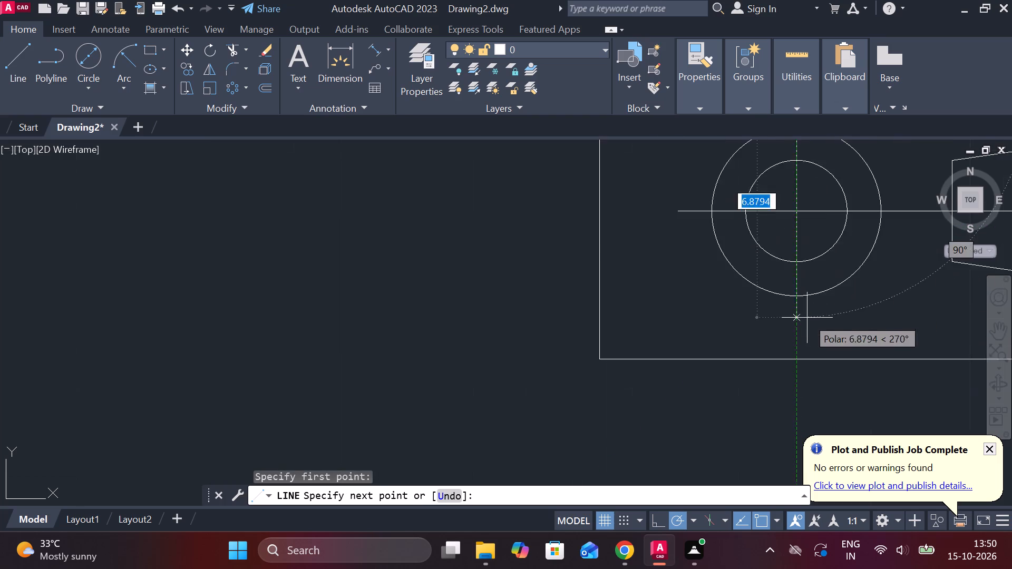
{"action": "scroll", "coordinate": [807, 318], "scroll_direction": "up", "scroll_amount": 1}
{"action": "left_click", "coordinate": [791, 335]}
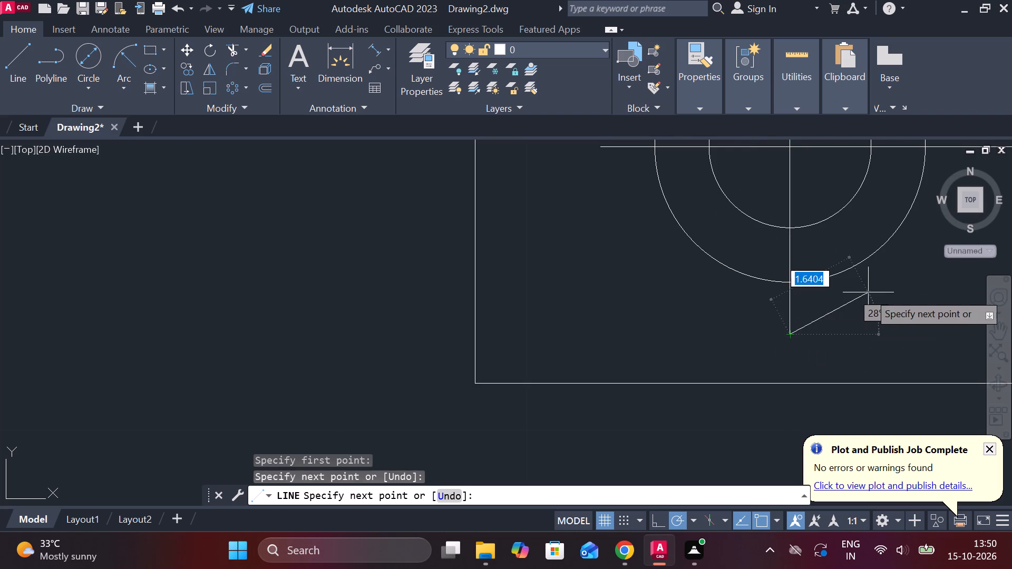
{"action": "scroll", "coordinate": [868, 292], "scroll_direction": "down", "scroll_amount": 4}
{"action": "key", "text": "Escape"}
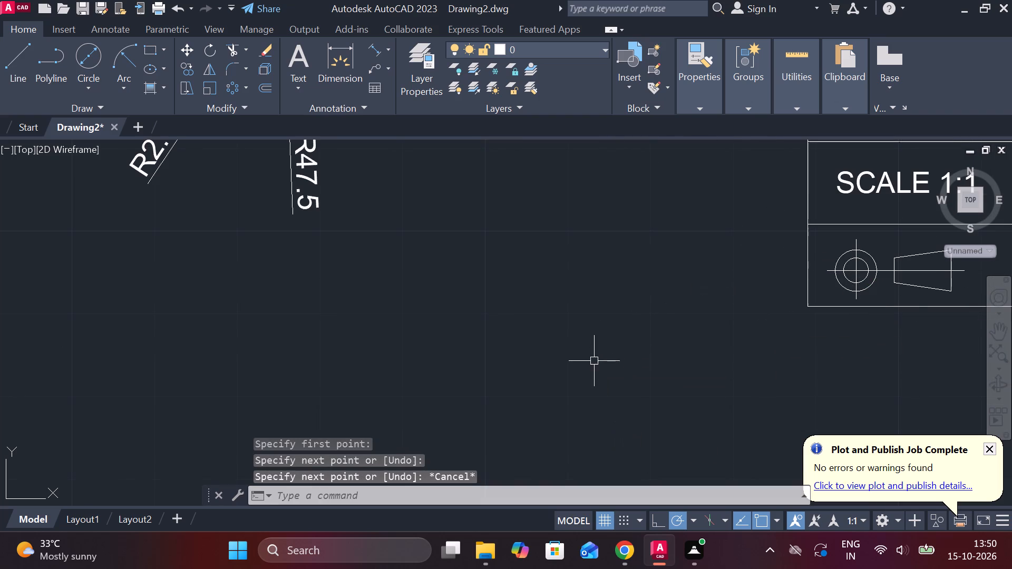
Examine the title block with its projection symbol and the dimensioned hooked part, both up close and as a whole.
{"action": "scroll", "coordinate": [594, 361], "scroll_direction": "down", "scroll_amount": 3}
{"action": "scroll", "coordinate": [932, 279], "scroll_direction": "down", "scroll_amount": 2}
{"action": "scroll", "coordinate": [784, 336], "scroll_direction": "up", "scroll_amount": 1}
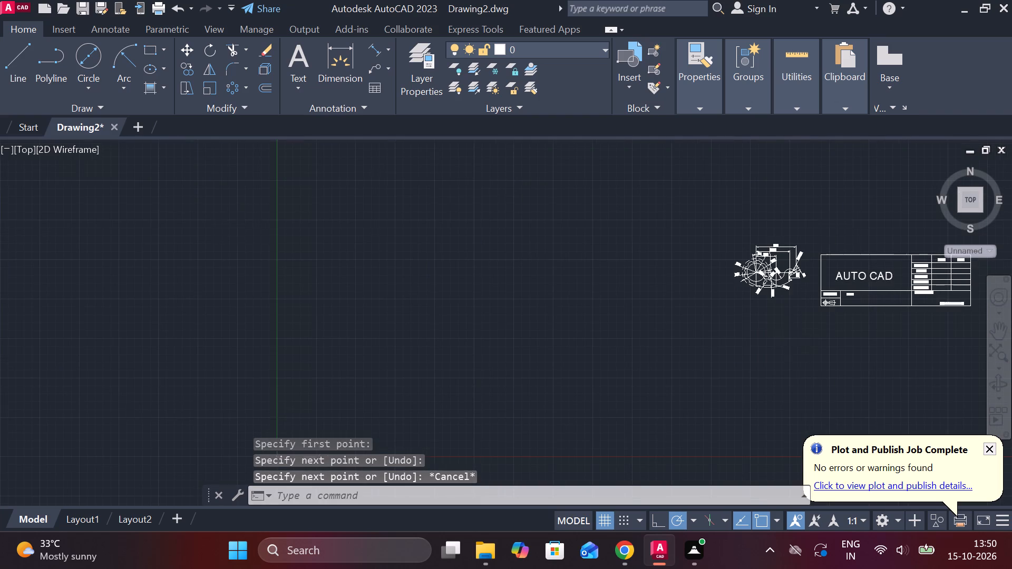
{"action": "scroll", "coordinate": [784, 336], "scroll_direction": "up", "scroll_amount": 1}
{"action": "scroll", "coordinate": [784, 336], "scroll_direction": "down", "scroll_amount": 2}
{"action": "scroll", "coordinate": [946, 240], "scroll_direction": "up", "scroll_amount": 2}
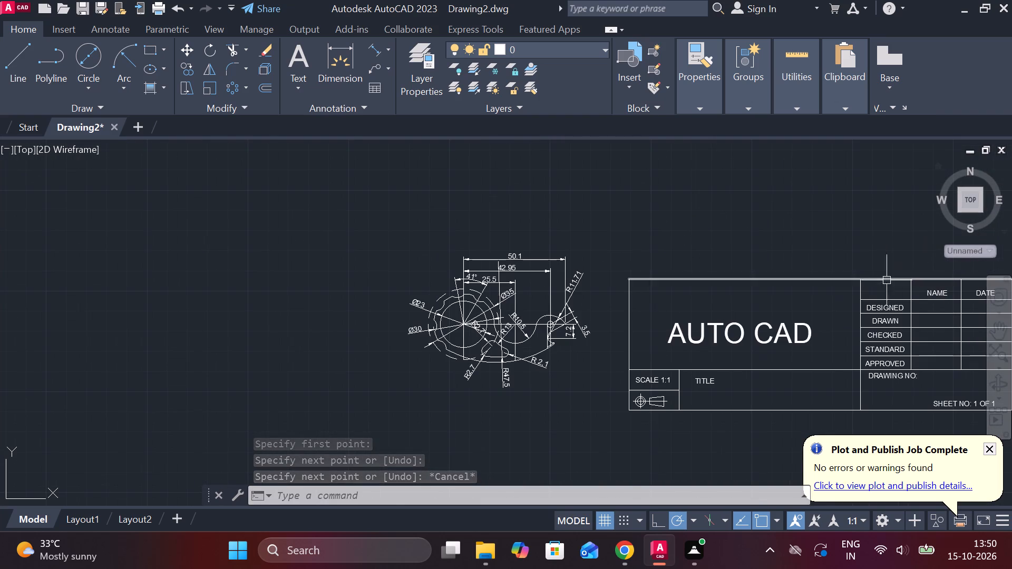
{"action": "scroll", "coordinate": [842, 356], "scroll_direction": "up", "scroll_amount": 2}
{"action": "scroll", "coordinate": [842, 356], "scroll_direction": "down", "scroll_amount": 1}
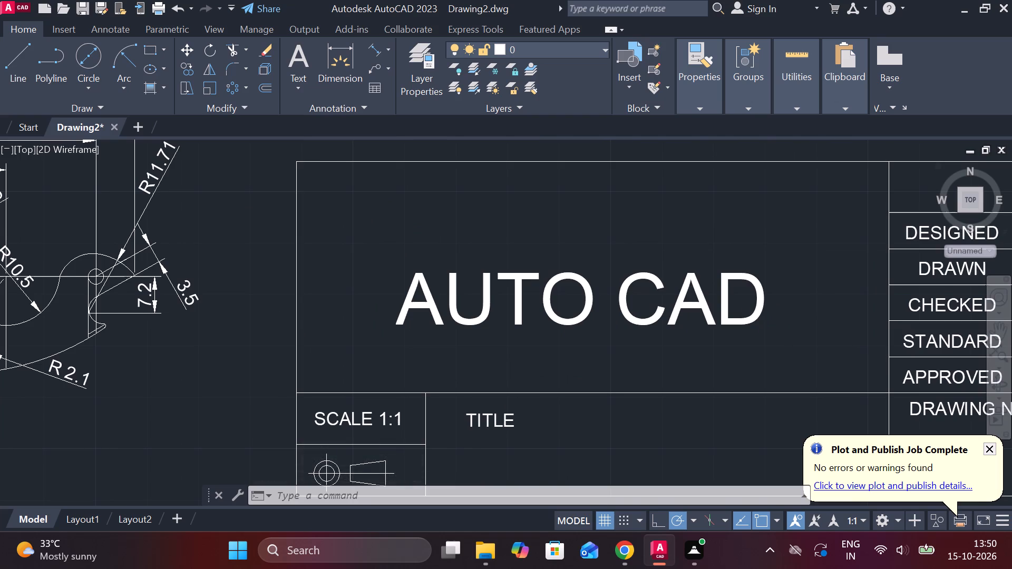
{"action": "scroll", "coordinate": [885, 424], "scroll_direction": "down", "scroll_amount": 2}
{"action": "scroll", "coordinate": [885, 424], "scroll_direction": "up", "scroll_amount": 3}
{"action": "scroll", "coordinate": [885, 424], "scroll_direction": "down", "scroll_amount": 1}
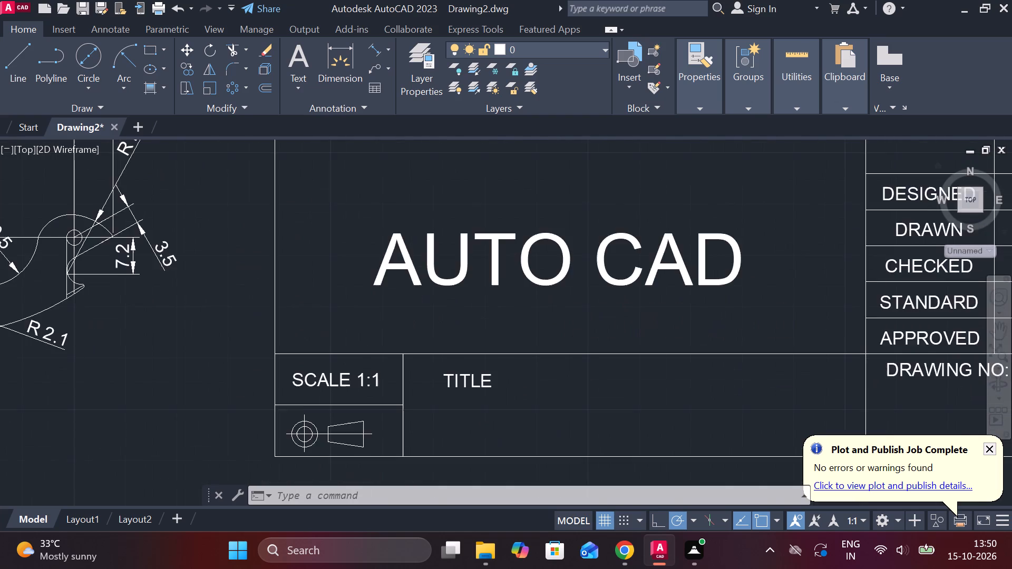
{"action": "scroll", "coordinate": [885, 424], "scroll_direction": "down", "scroll_amount": 2}
{"action": "scroll", "coordinate": [110, 313], "scroll_direction": "down", "scroll_amount": 1}
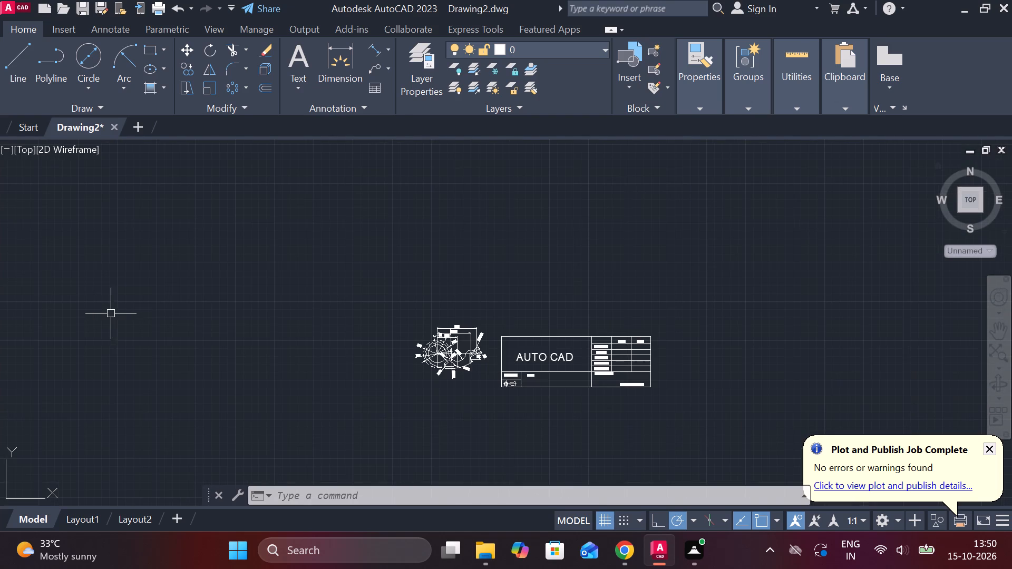
{"action": "scroll", "coordinate": [507, 367], "scroll_direction": "up", "scroll_amount": 2}
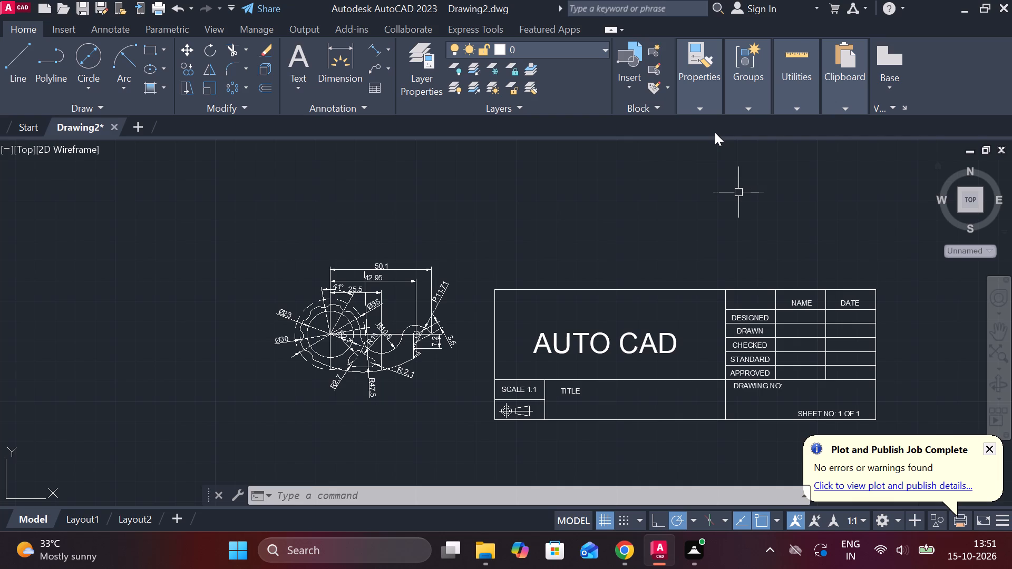
{"action": "scroll", "coordinate": [607, 341], "scroll_direction": "up", "scroll_amount": 1}
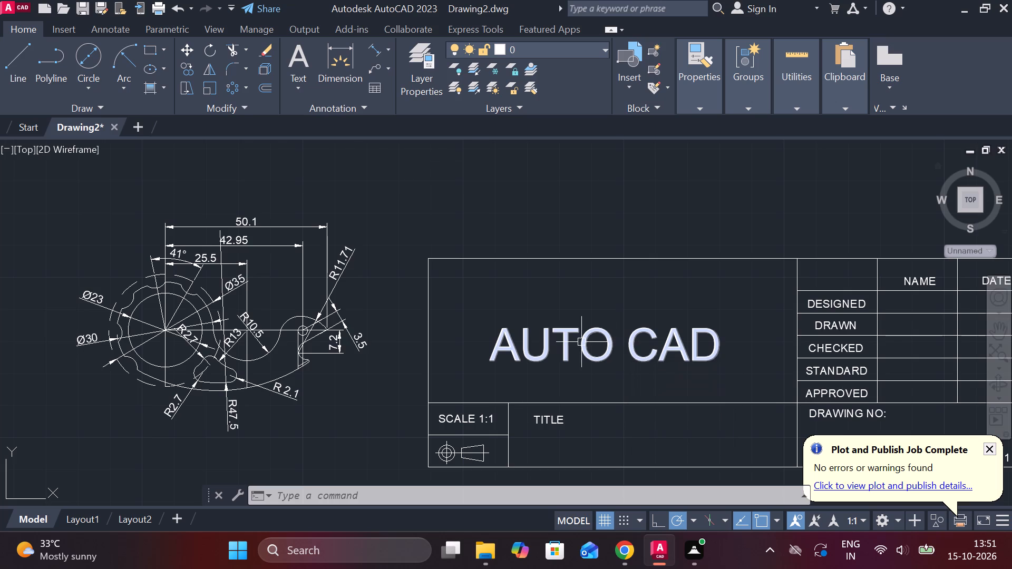
{"action": "scroll", "coordinate": [579, 342], "scroll_direction": "down", "scroll_amount": 3}
{"action": "scroll", "coordinate": [472, 353], "scroll_direction": "up", "scroll_amount": 4}
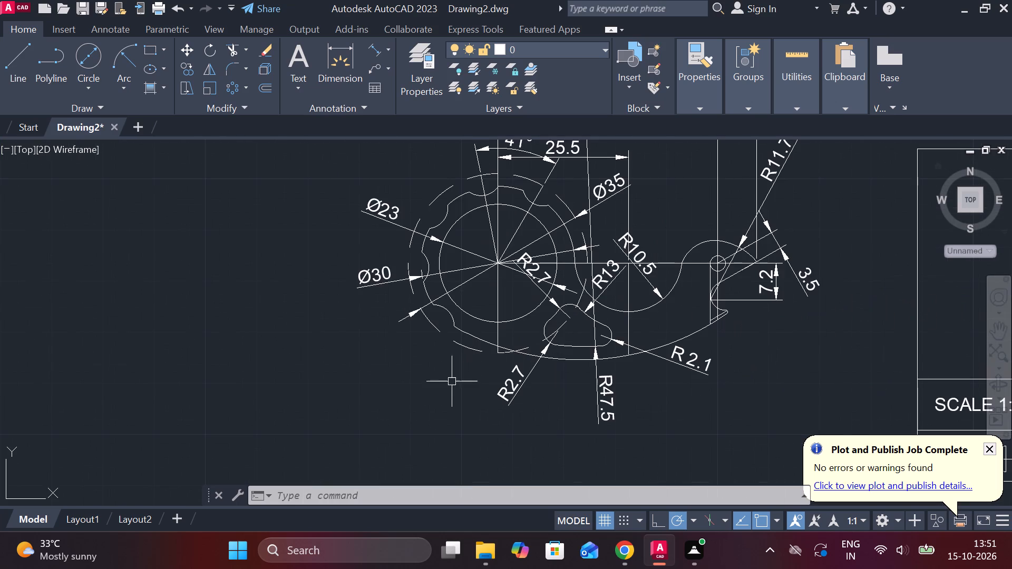
Move the whole hooked part with all its dimensions up and to the right, above the title block's upper left corner.
{"action": "scroll", "coordinate": [505, 386], "scroll_direction": "down", "scroll_amount": 1}
{"action": "middle_click_drag", "start_coordinate": [612, 403], "coordinate": [584, 403]}
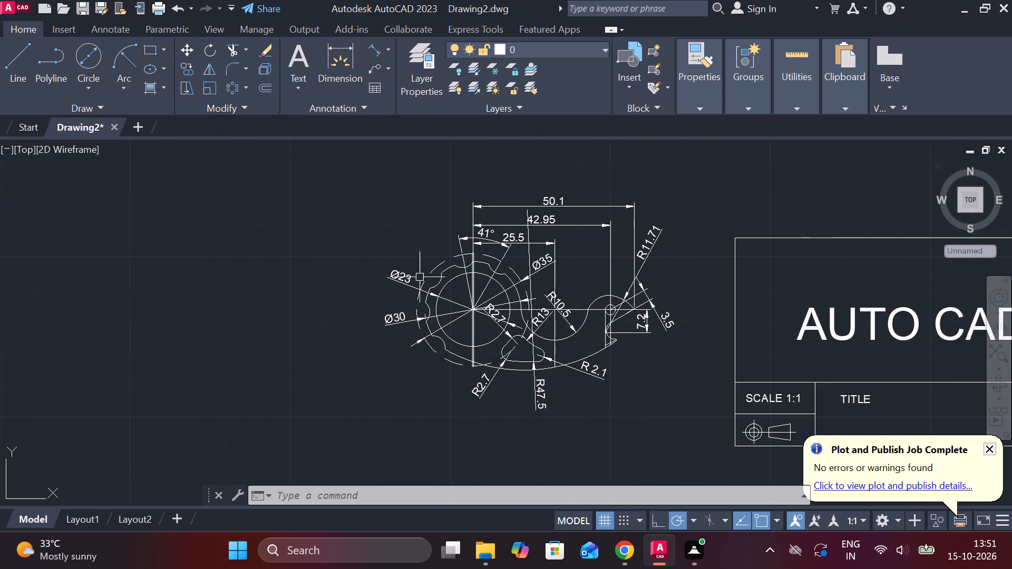
{"action": "left_click", "coordinate": [337, 170]}
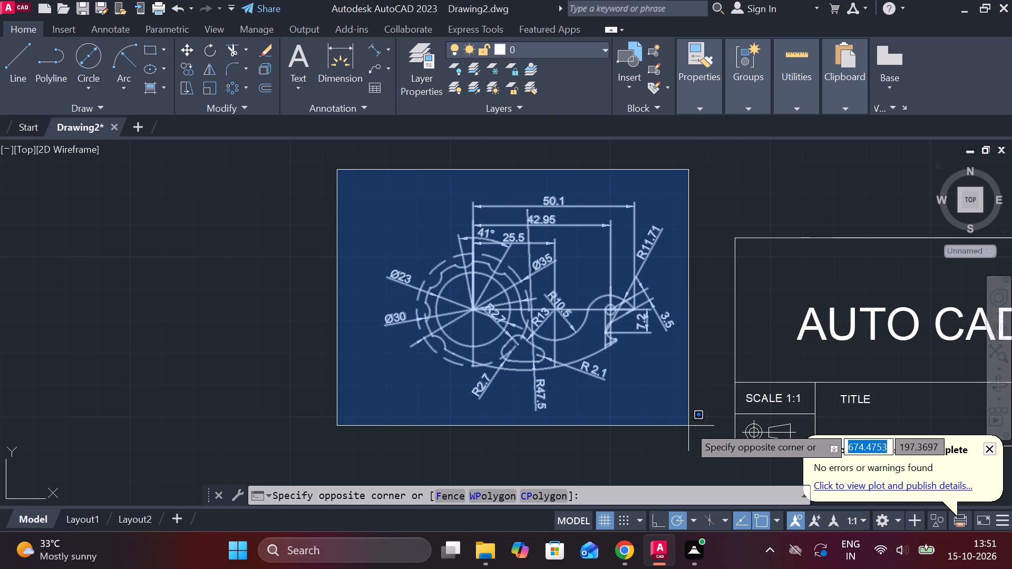
{"action": "left_click", "coordinate": [688, 426]}
{"action": "key", "text": "m"}
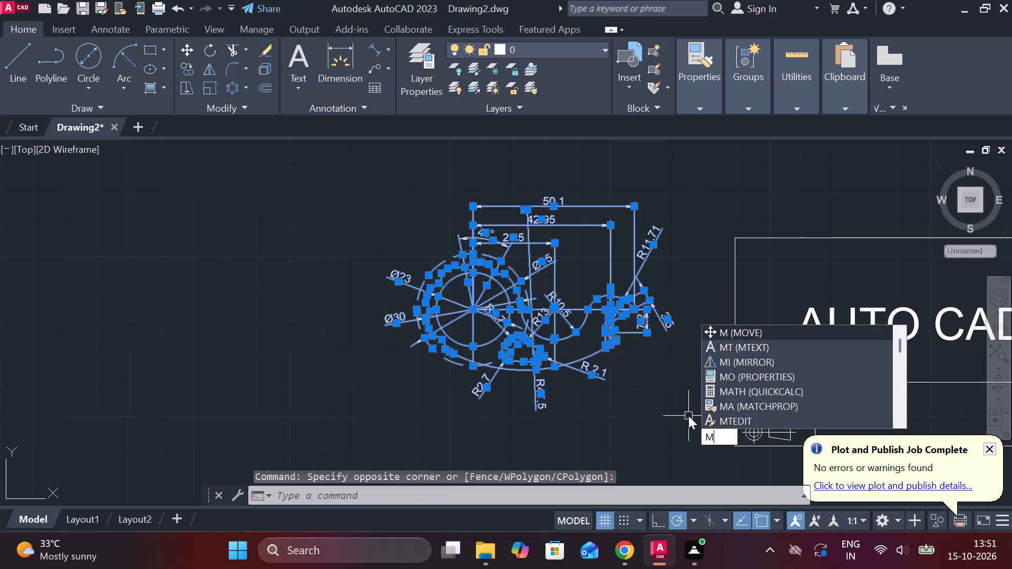
{"action": "key", "text": "Return"}
{"action": "left_click", "coordinate": [640, 407]}
{"action": "middle_click_drag", "start_coordinate": [748, 269], "coordinate": [419, 449]}
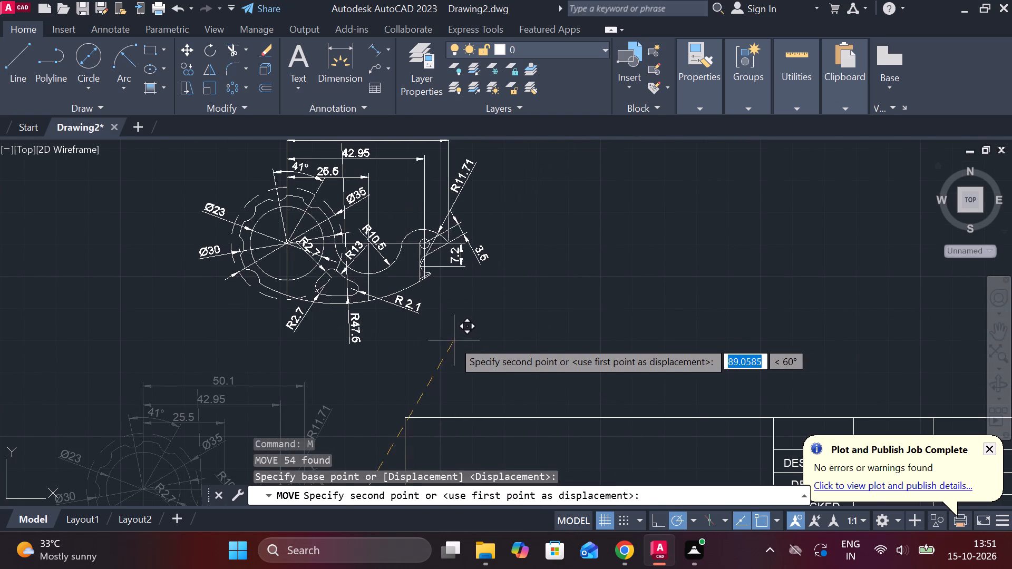
{"action": "left_click", "coordinate": [455, 354]}
Check the title block's cells and the placement of the moved hooked part above it.
{"action": "scroll", "coordinate": [513, 355], "scroll_direction": "down", "scroll_amount": 1}
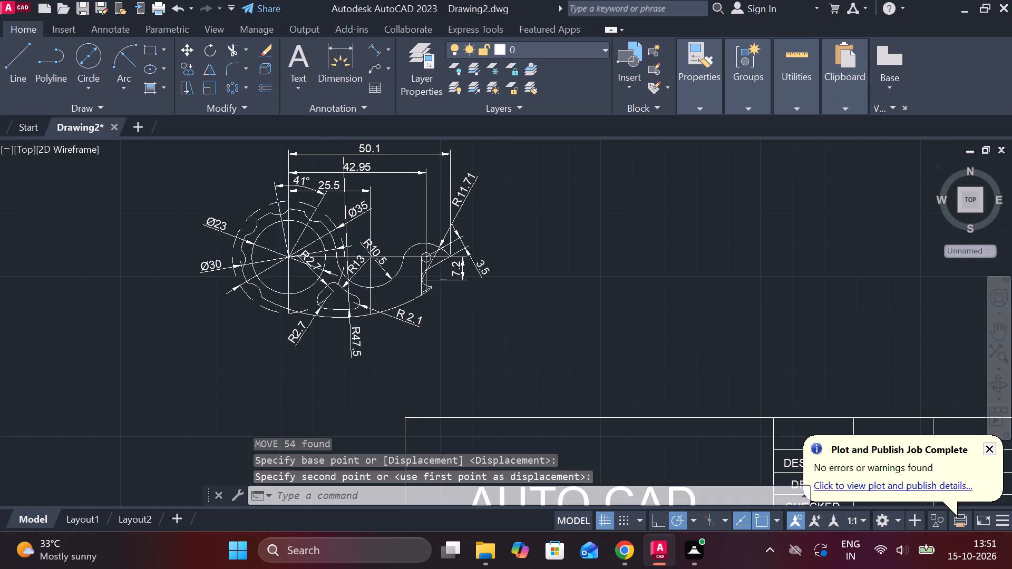
{"action": "scroll", "coordinate": [515, 355], "scroll_direction": "down", "scroll_amount": 1}
{"action": "middle_click_drag", "start_coordinate": [529, 358], "coordinate": [581, 314]}
{"action": "scroll", "coordinate": [653, 415], "scroll_direction": "up", "scroll_amount": 3}
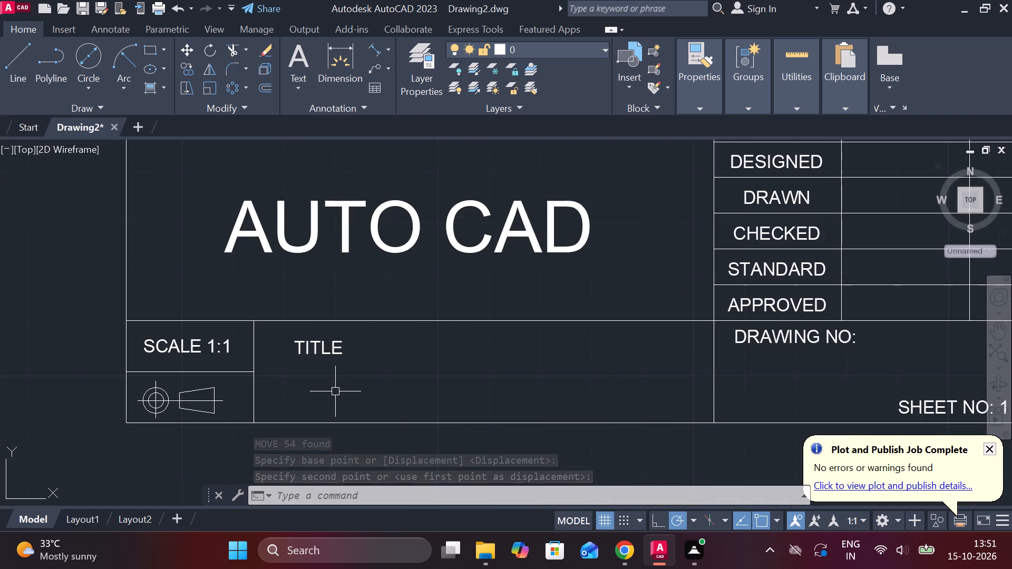
{"action": "scroll", "coordinate": [511, 379], "scroll_direction": "down", "scroll_amount": 1}
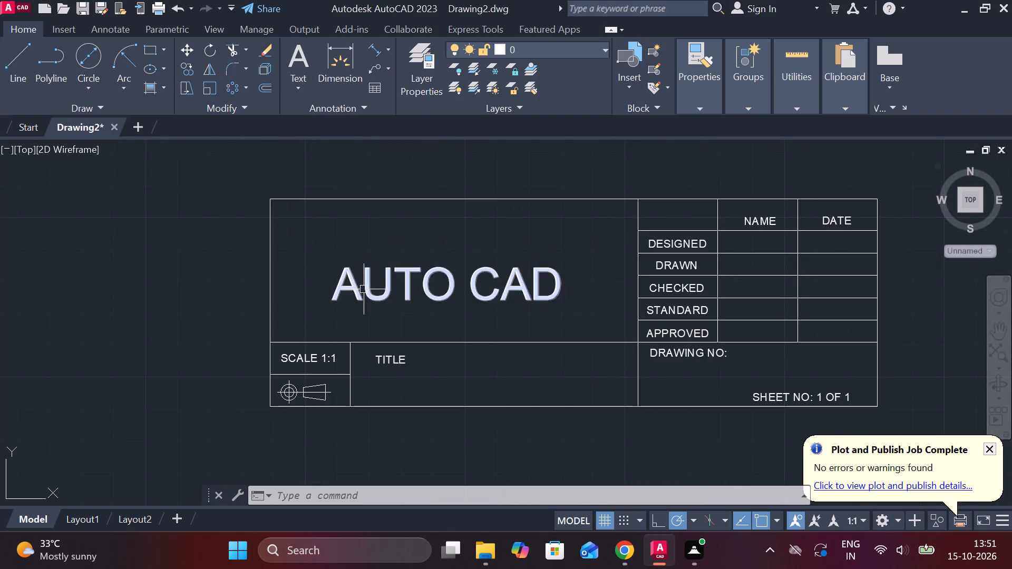
{"action": "middle_click_drag", "start_coordinate": [283, 229], "coordinate": [466, 420]}
{"action": "scroll", "coordinate": [404, 239], "scroll_direction": "up", "scroll_amount": 2}
{"action": "scroll", "coordinate": [442, 347], "scroll_direction": "down", "scroll_amount": 2}
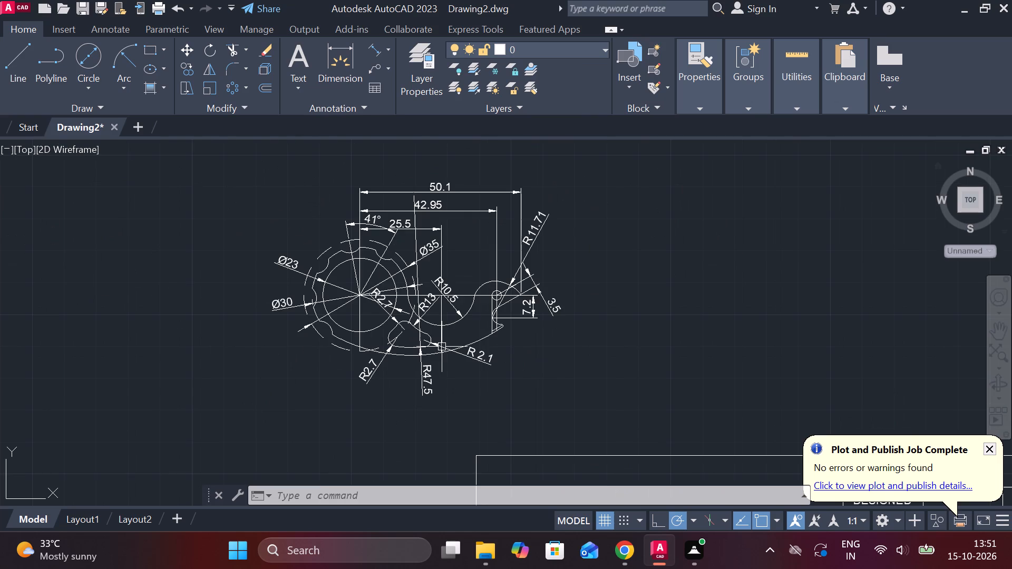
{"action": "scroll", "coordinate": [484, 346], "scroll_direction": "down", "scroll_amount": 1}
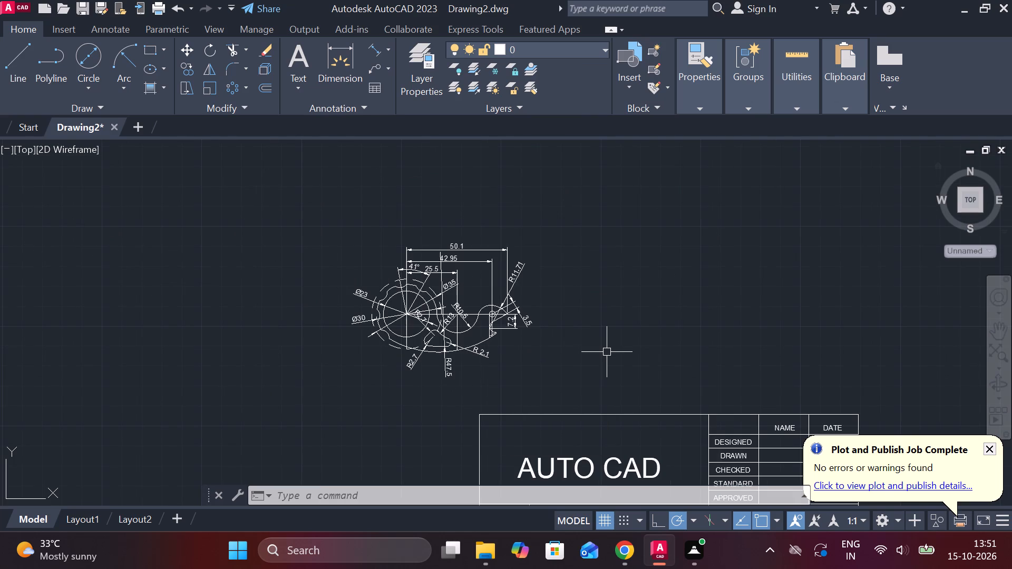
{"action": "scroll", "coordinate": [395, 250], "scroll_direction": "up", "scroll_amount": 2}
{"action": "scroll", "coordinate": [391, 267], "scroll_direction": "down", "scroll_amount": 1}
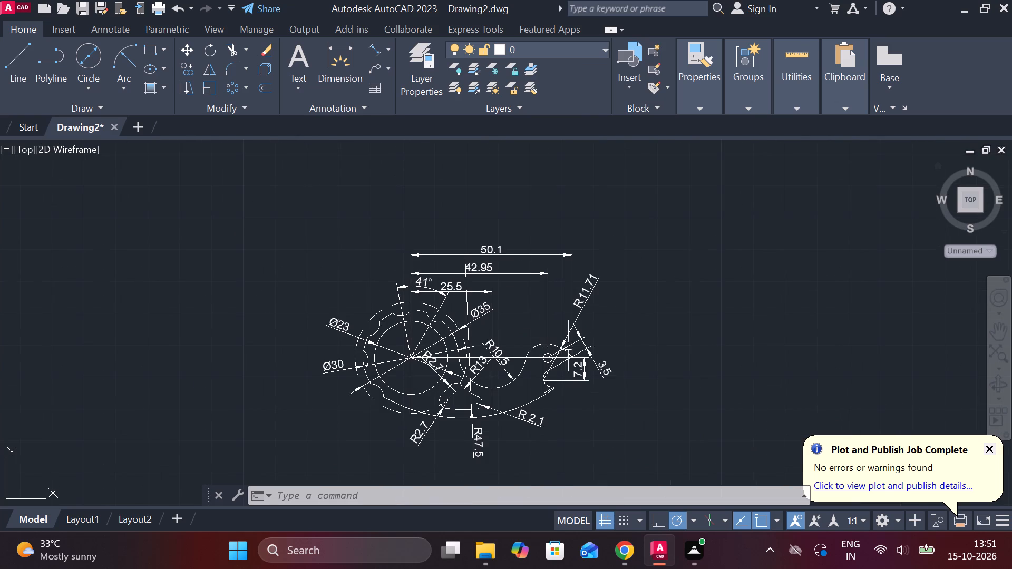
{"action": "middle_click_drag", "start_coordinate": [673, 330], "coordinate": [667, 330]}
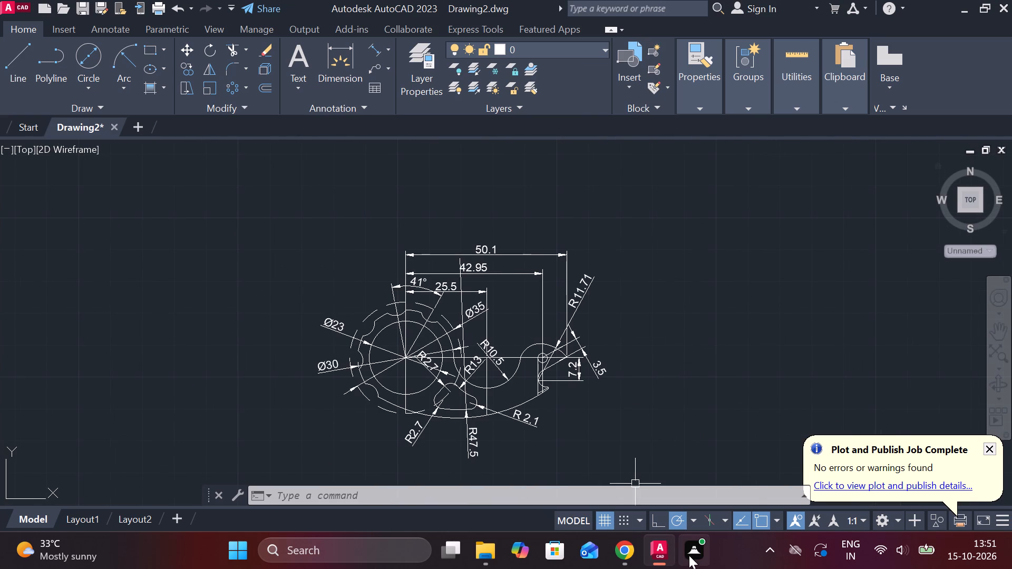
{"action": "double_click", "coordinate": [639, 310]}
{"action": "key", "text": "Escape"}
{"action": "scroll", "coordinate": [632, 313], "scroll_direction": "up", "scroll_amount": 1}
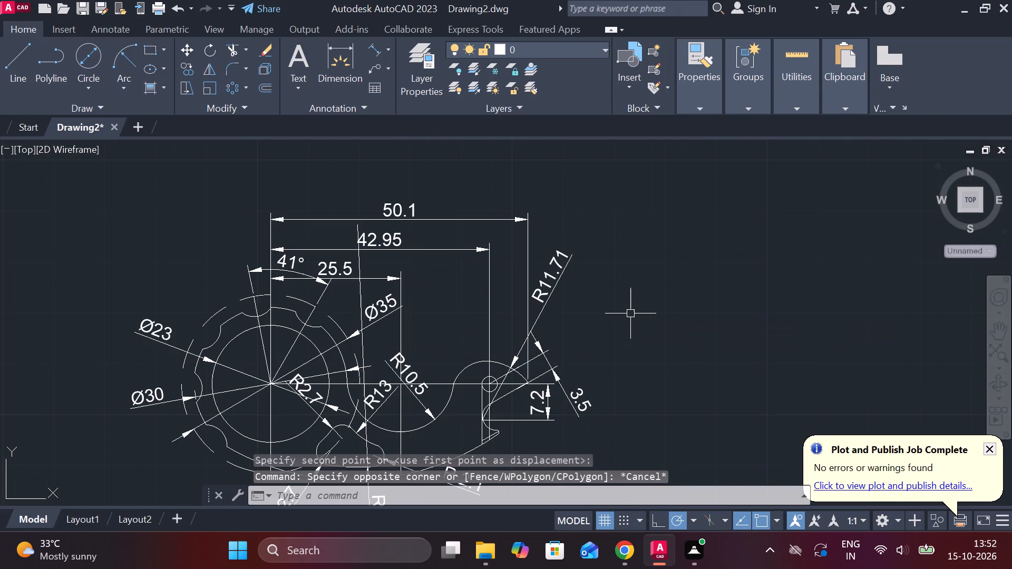
Save the drawing in Documents under the name 2D MECHANICAL COMPONENT WITH A CIRCULAR CENTRAL PORTION.
{"action": "key", "text": "ctrl+s"}
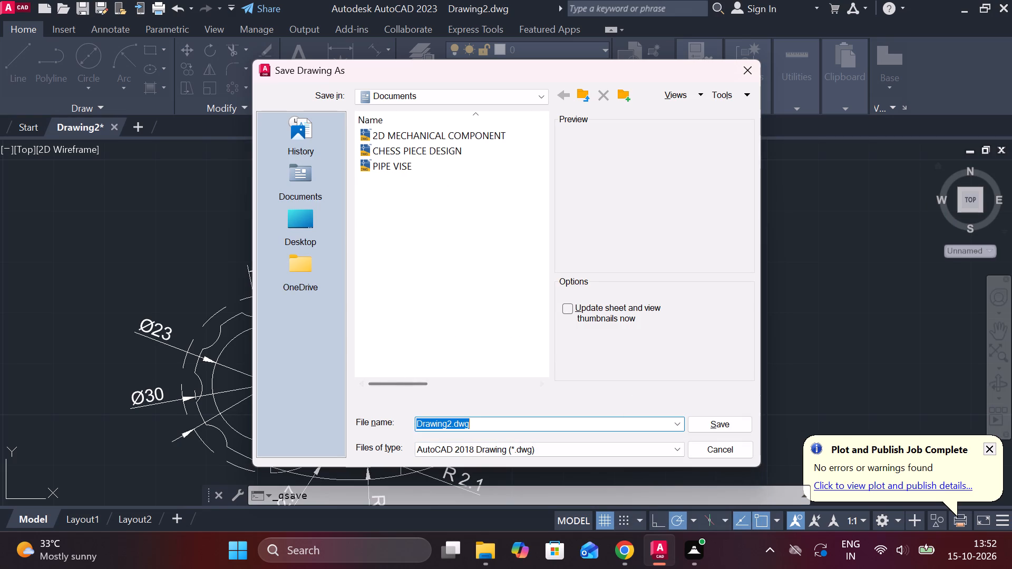
{"action": "type", "text": "2D"}
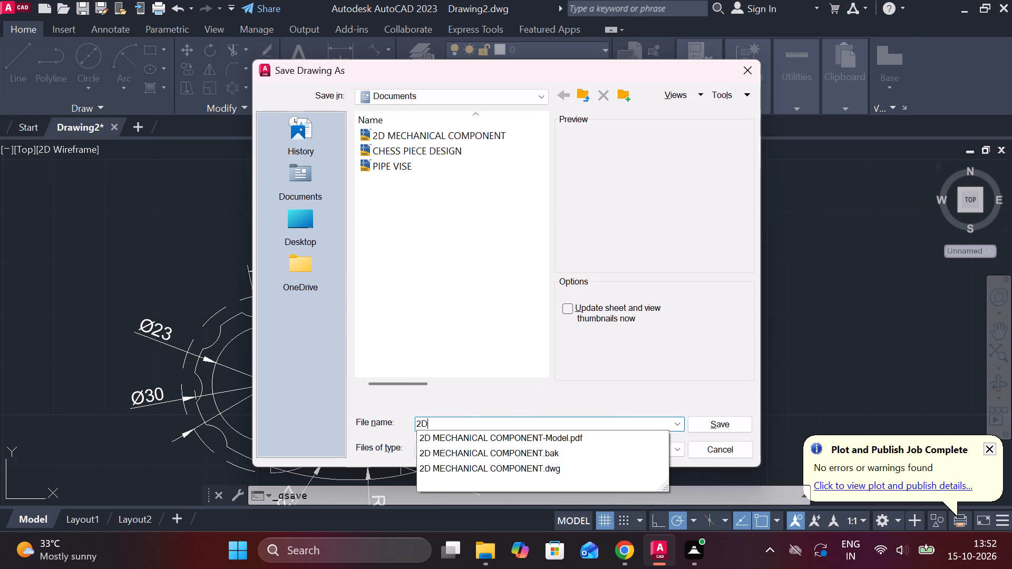
{"action": "key", "text": "space"}
{"action": "type", "text": "MECH"}
{"action": "type", "text": "ANICA;"}
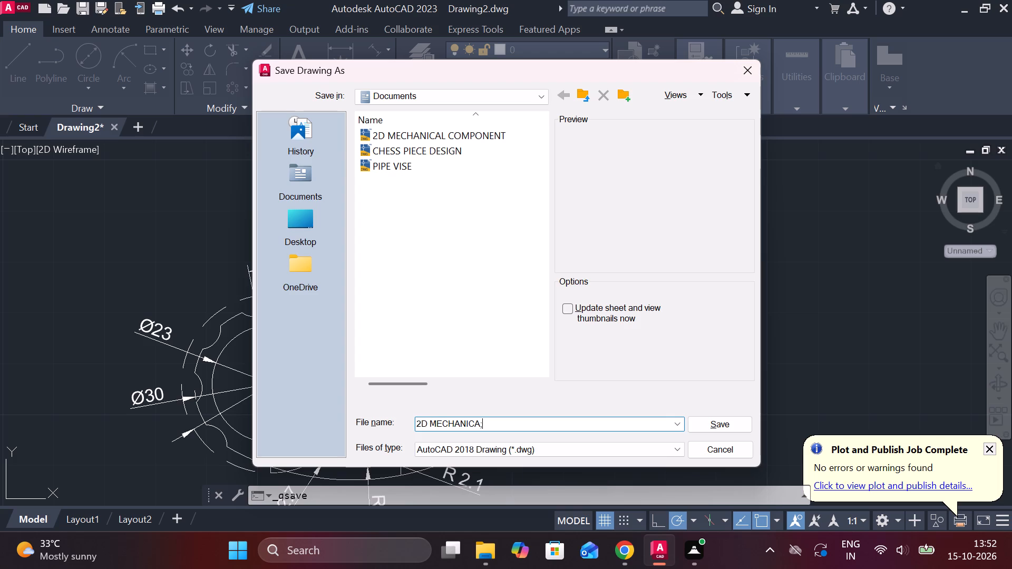
{"action": "key", "text": "BackSpace"}
{"action": "type", "text": "L COMPONENT"}
{"action": "key", "text": "space"}
{"action": "type", "text": "WITH"}
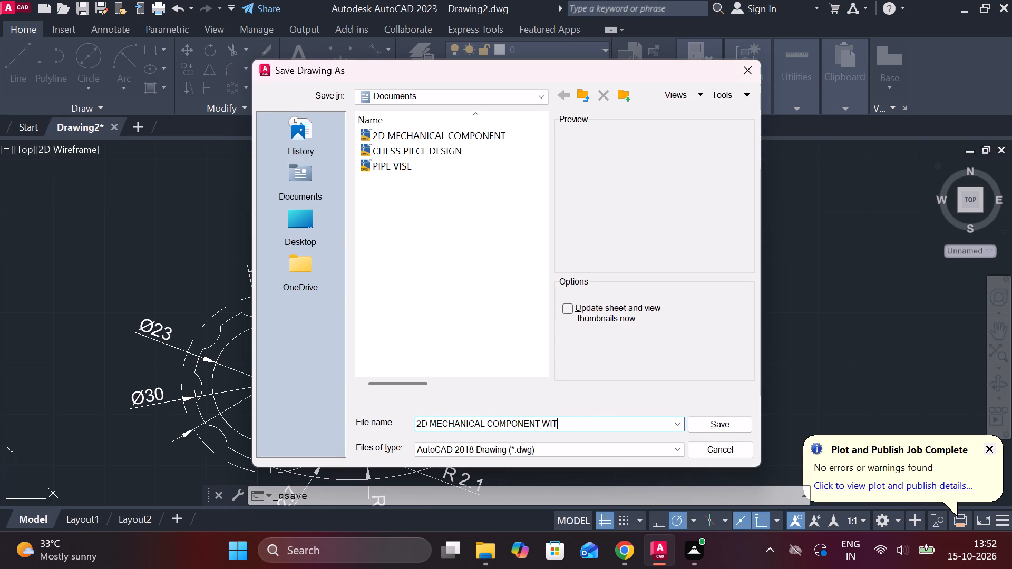
{"action": "key", "text": "space"}
{"action": "type", "text": "A CIRCULAR CENTRAL PO"}
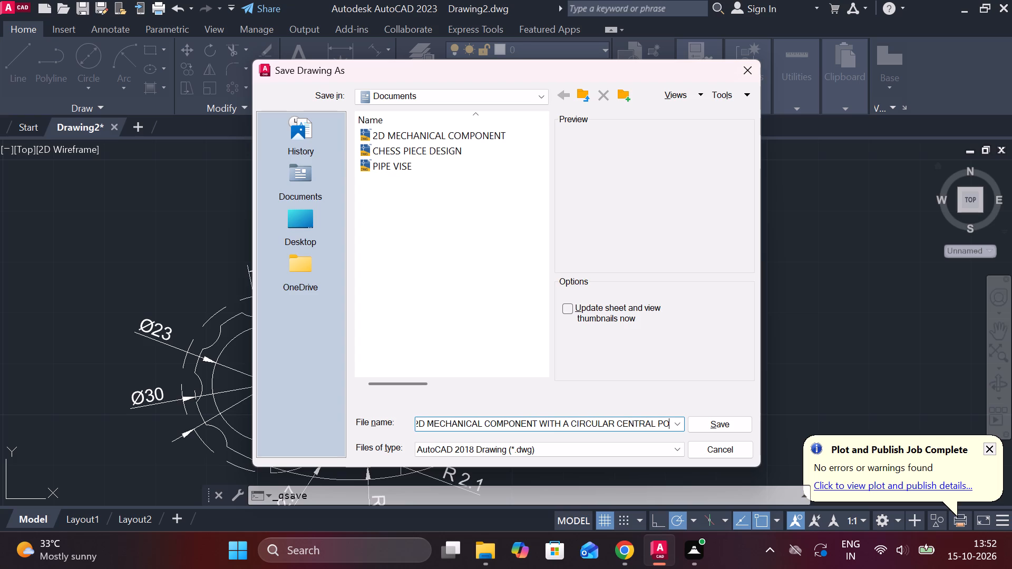
{"action": "type", "text": "RTION"}
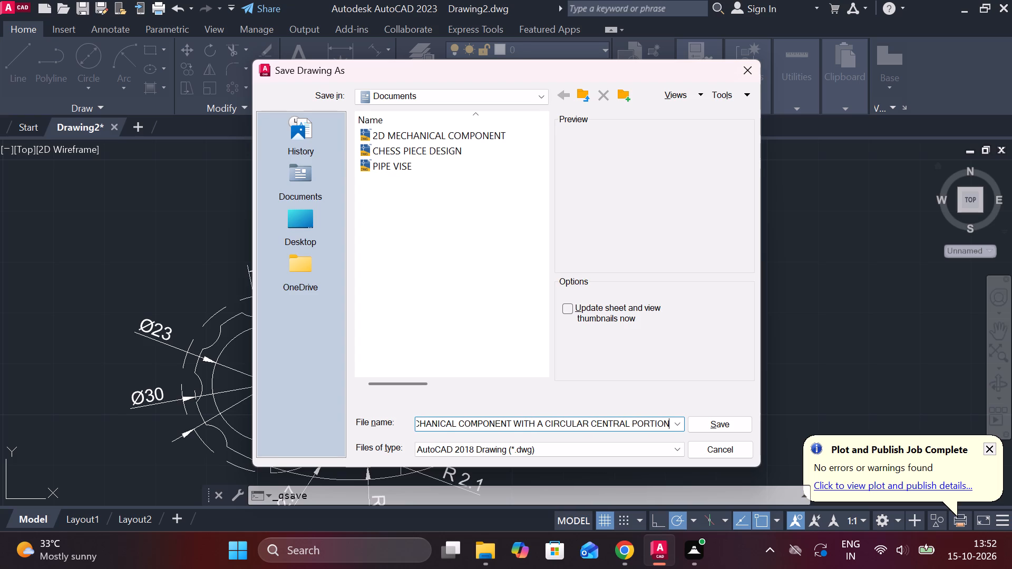
{"action": "left_click", "coordinate": [721, 417]}
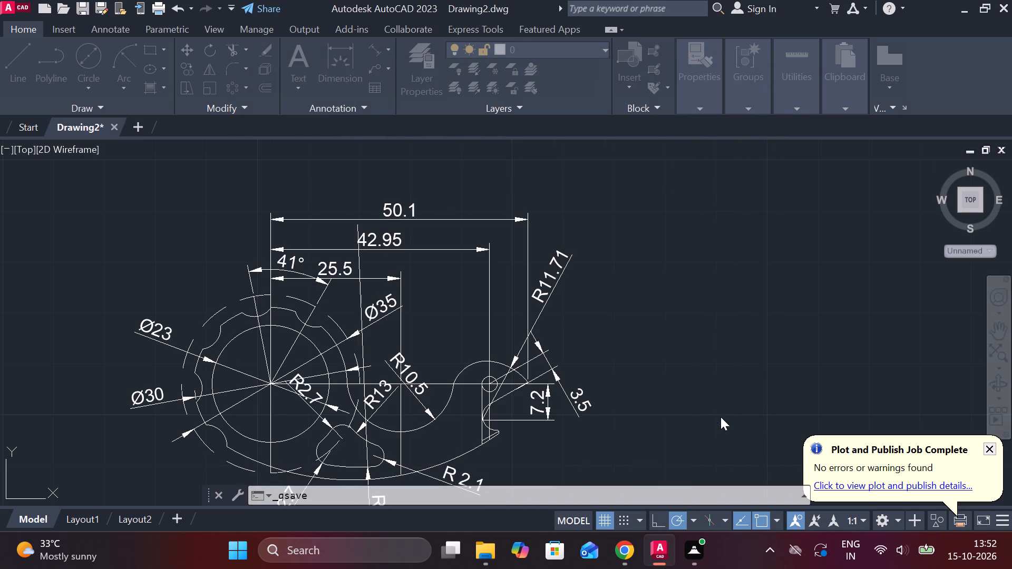
Save the renamed drawing again.
{"action": "scroll", "coordinate": [704, 319], "scroll_direction": "down", "scroll_amount": 1}
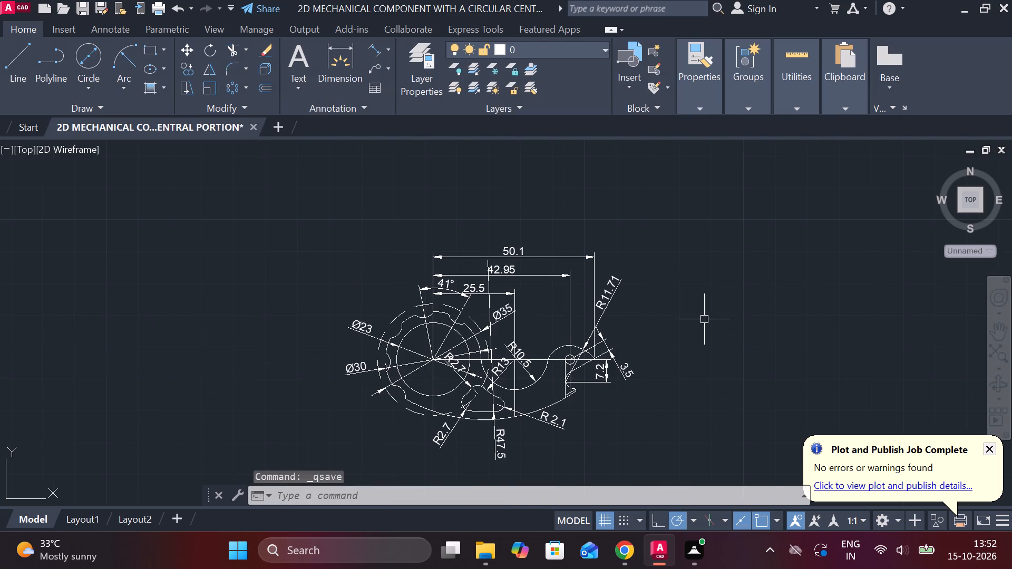
{"action": "key", "text": "ctrl+s"}
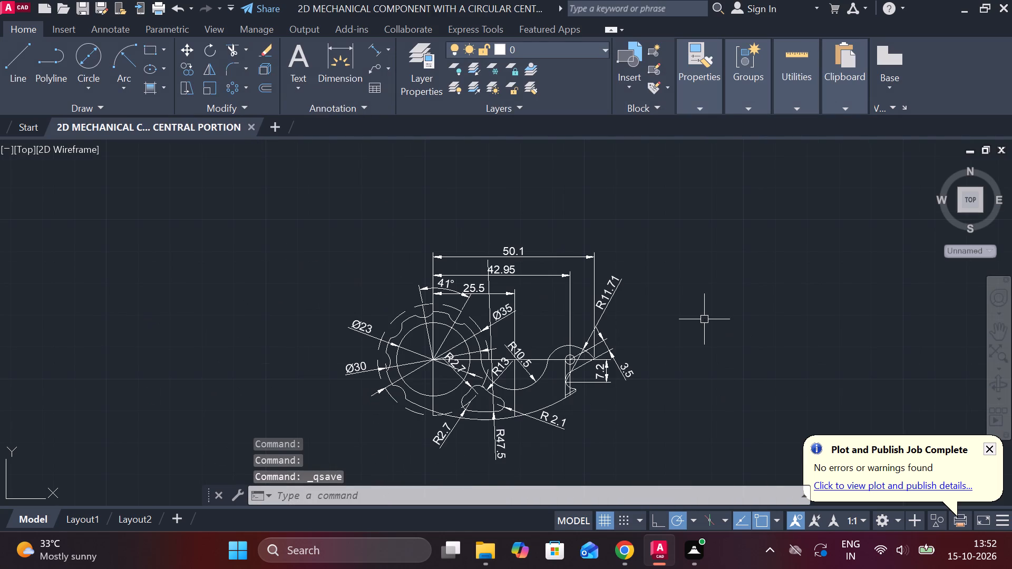
{"action": "key", "text": "l"}
{"action": "type", "text": "OG"}
{"action": "left_click", "coordinate": [757, 369]}
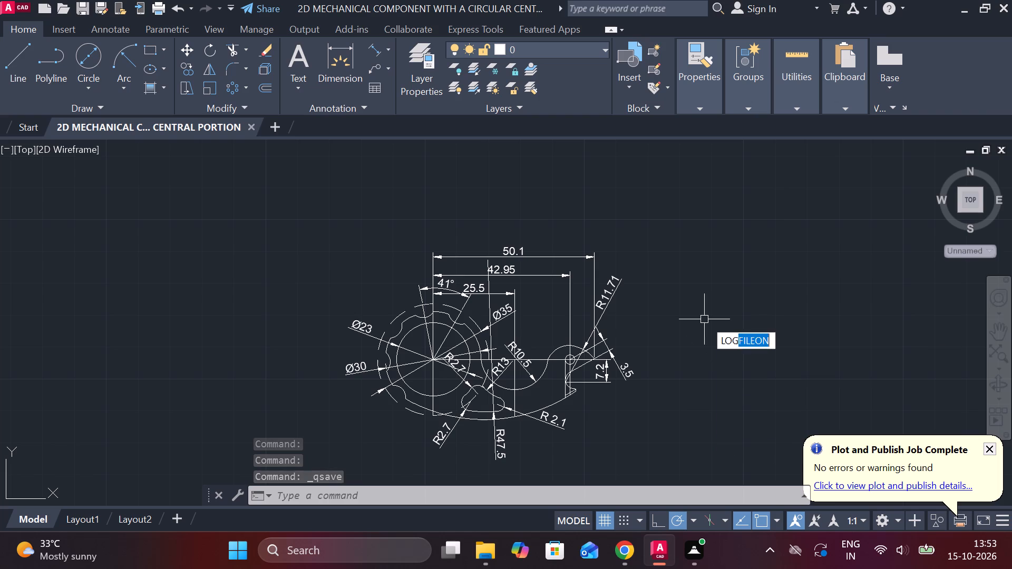
{"action": "key", "text": "ctrl+s"}
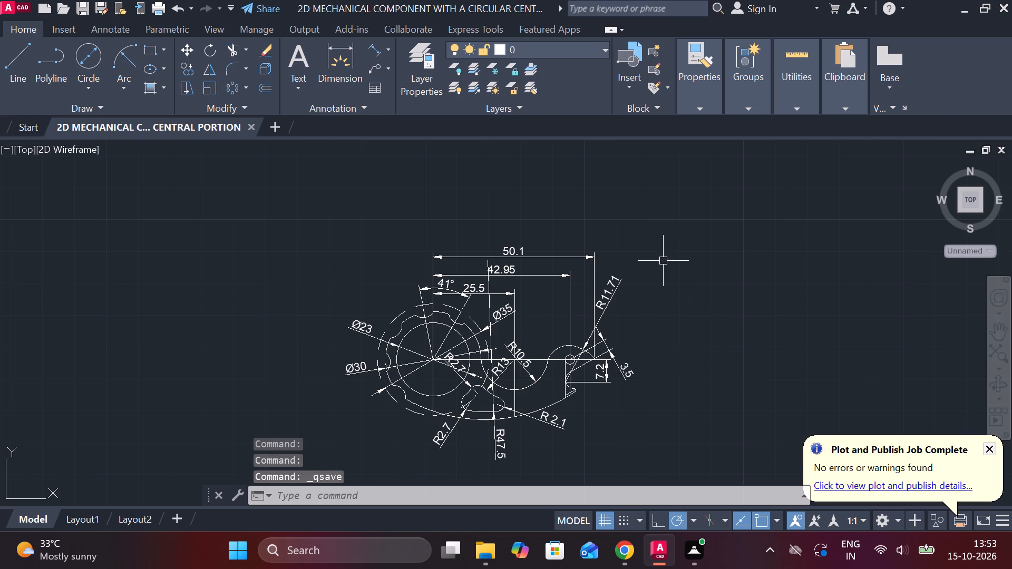
Set up a plot of the model with the DWG To PDF.pc3 plotter and landscape orientation.
{"action": "type", "text": "PLO"}
{"action": "key", "text": "t"}
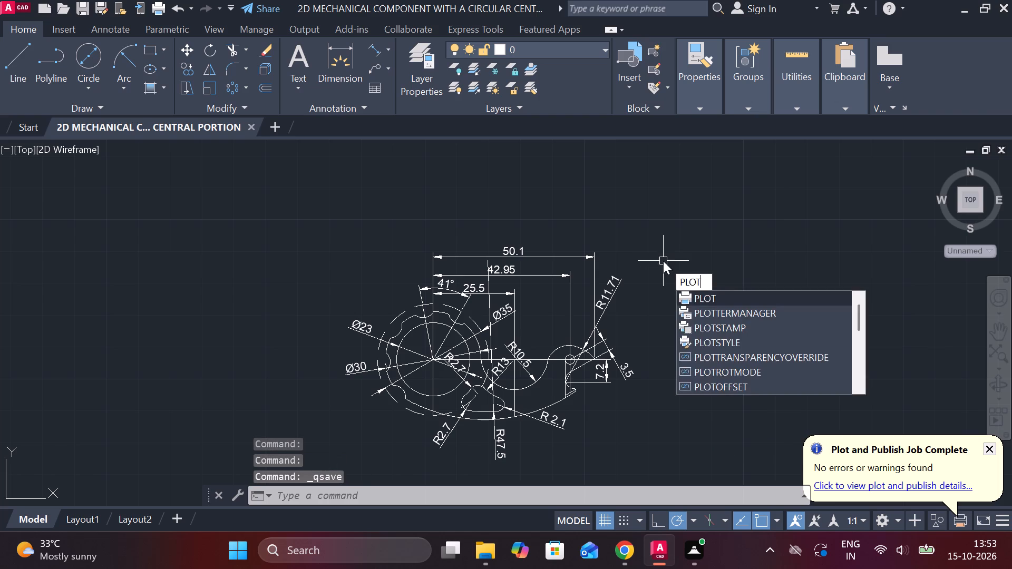
{"action": "left_click", "coordinate": [707, 299]}
{"action": "left_click", "coordinate": [432, 169]}
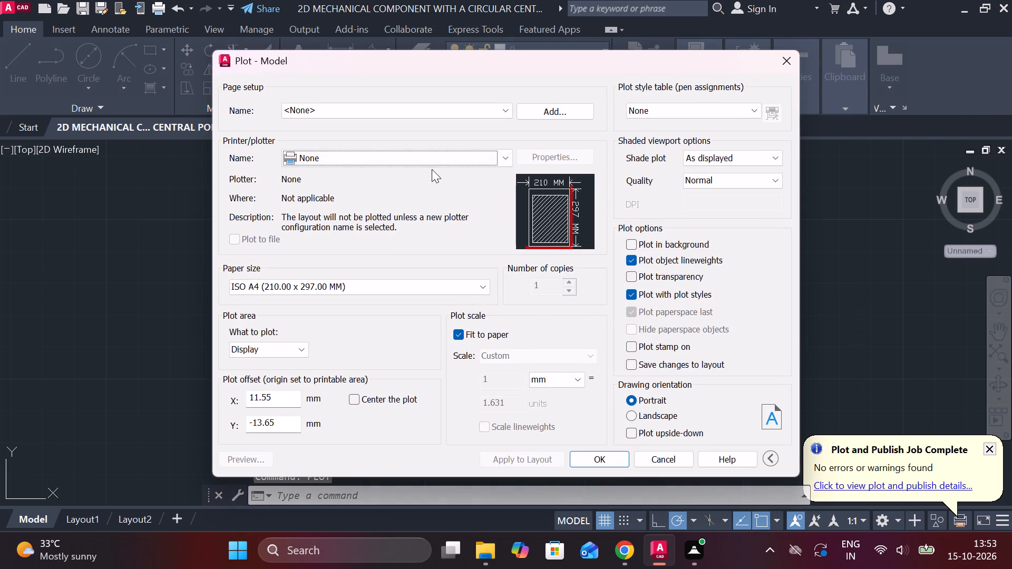
{"action": "left_click", "coordinate": [431, 155]}
{"action": "left_click", "coordinate": [334, 289]}
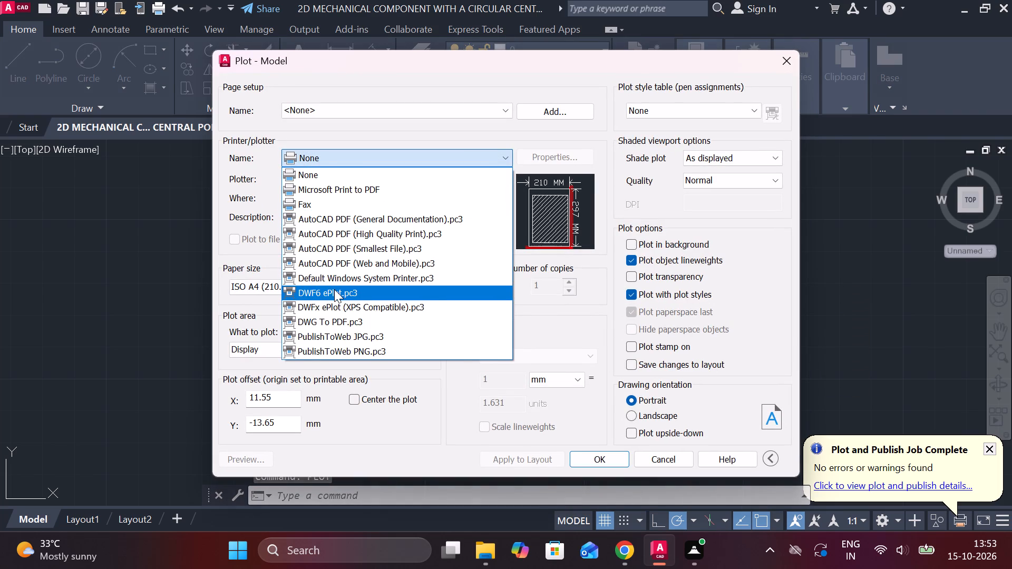
{"action": "left_click", "coordinate": [394, 132]}
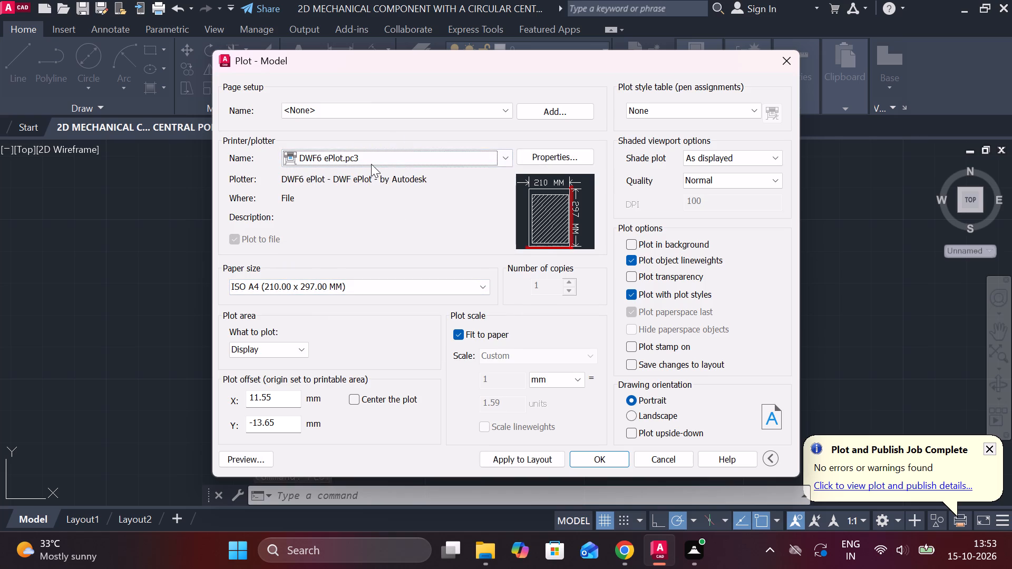
{"action": "left_click", "coordinate": [371, 164]}
{"action": "left_click", "coordinate": [340, 318]}
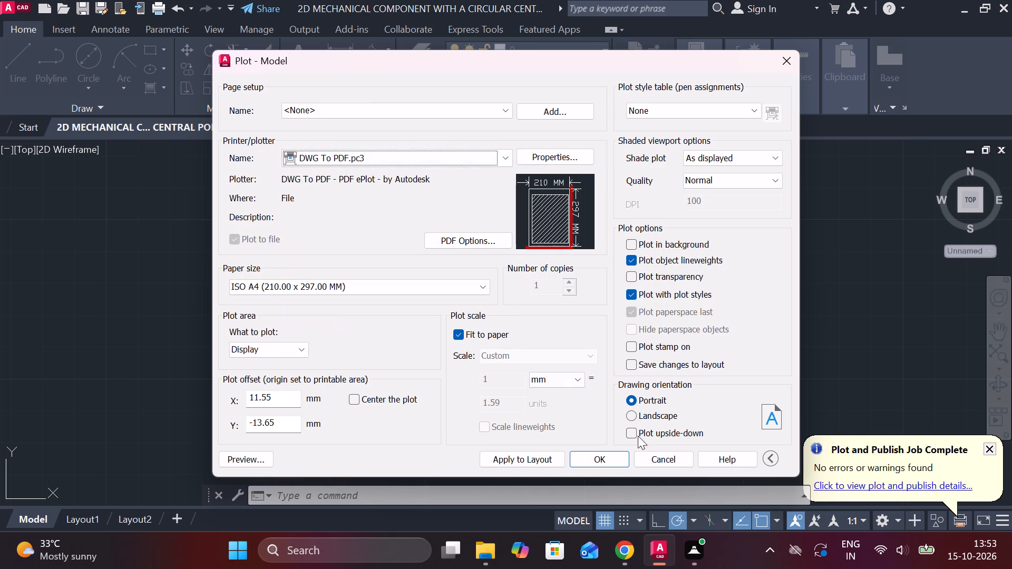
{"action": "left_click", "coordinate": [630, 418]}
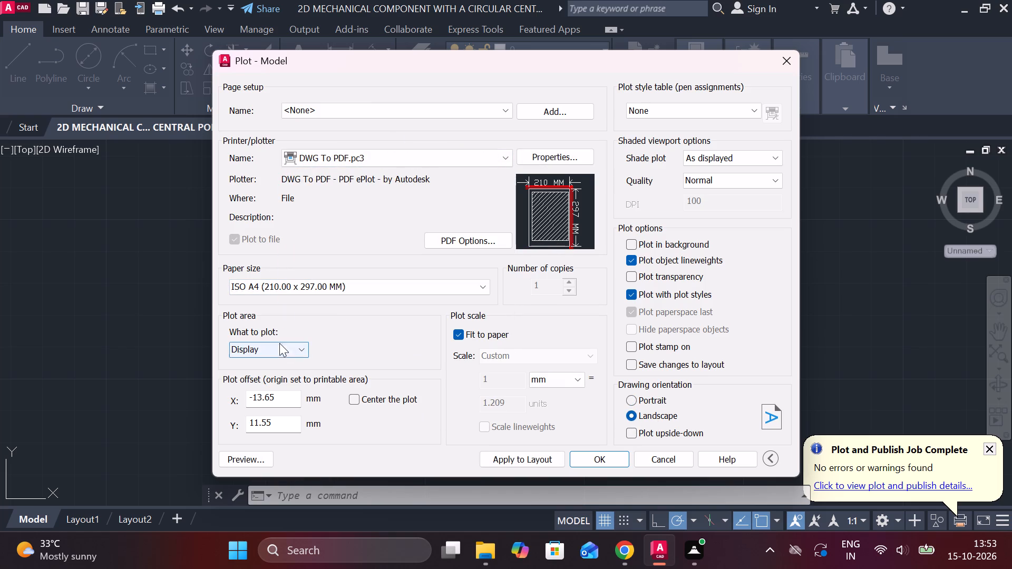
Plot a window enclosing the hooked part and the title block as a PDF in Documents, keeping the suggested file name.
{"action": "left_click", "coordinate": [279, 348]}
{"action": "left_click", "coordinate": [259, 389]}
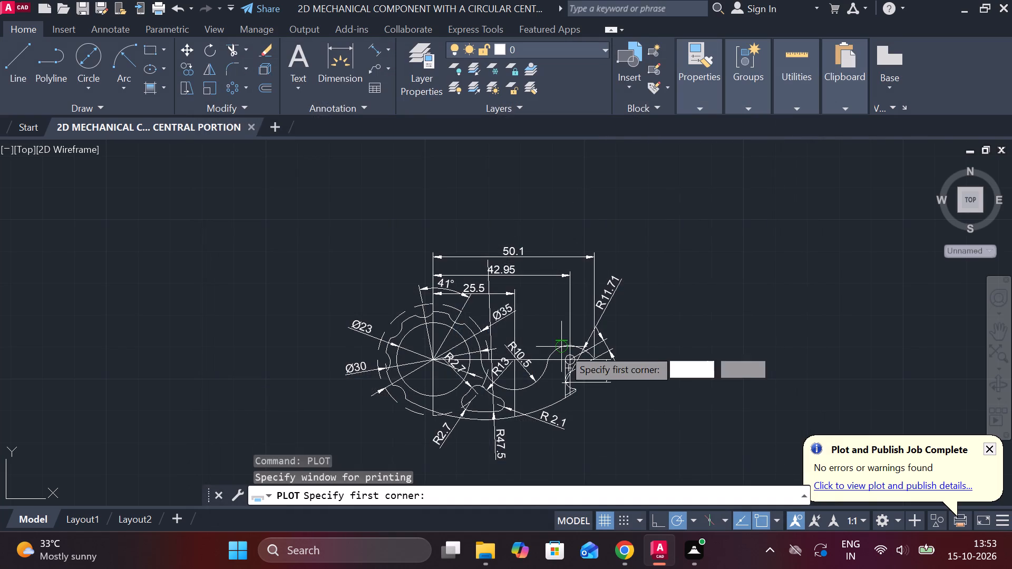
{"action": "scroll", "coordinate": [563, 348], "scroll_direction": "down", "scroll_amount": 3}
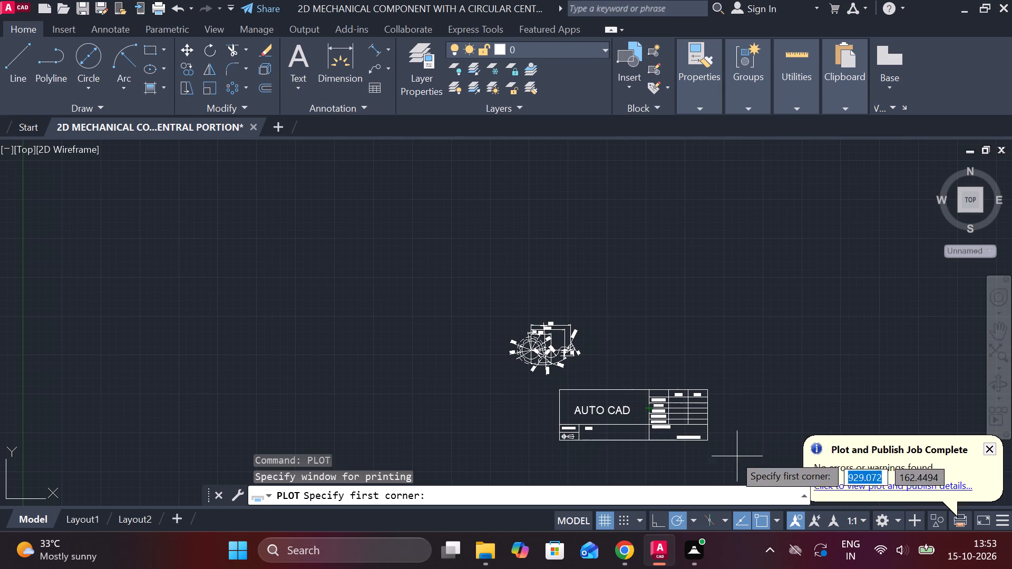
{"action": "left_click", "coordinate": [713, 446]}
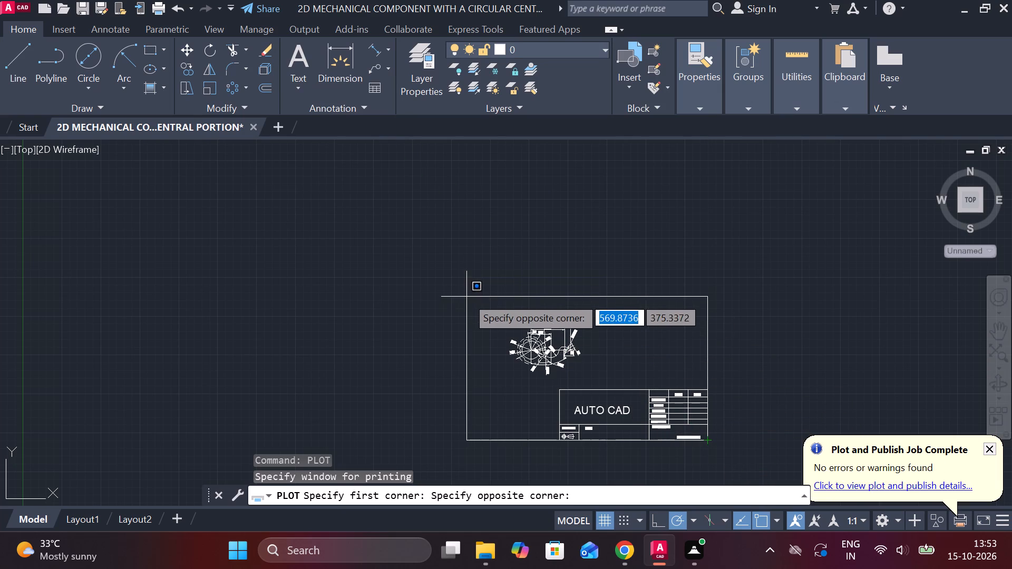
{"action": "left_click", "coordinate": [466, 297]}
{"action": "left_click", "coordinate": [605, 452]}
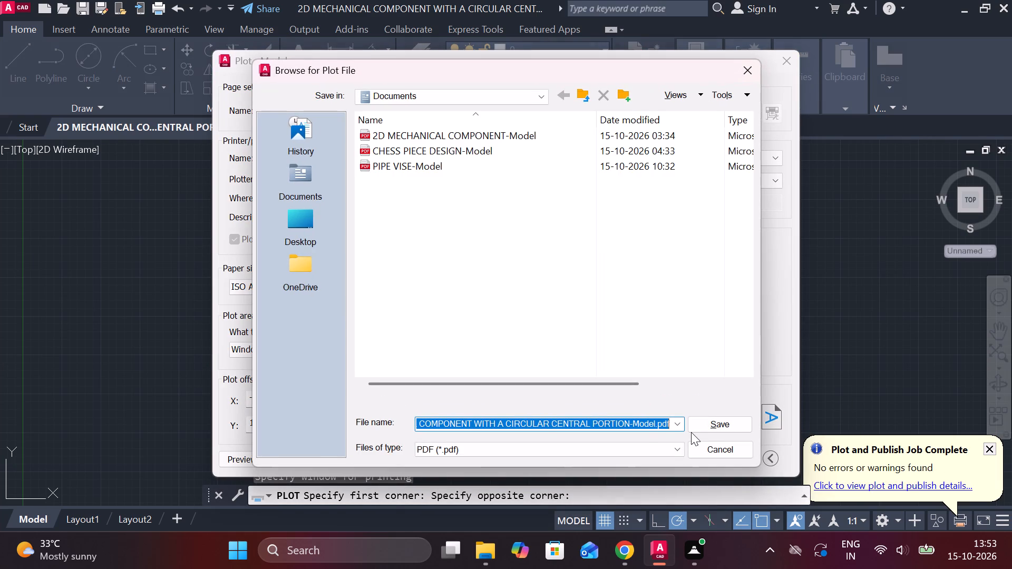
{"action": "left_click", "coordinate": [695, 426]}
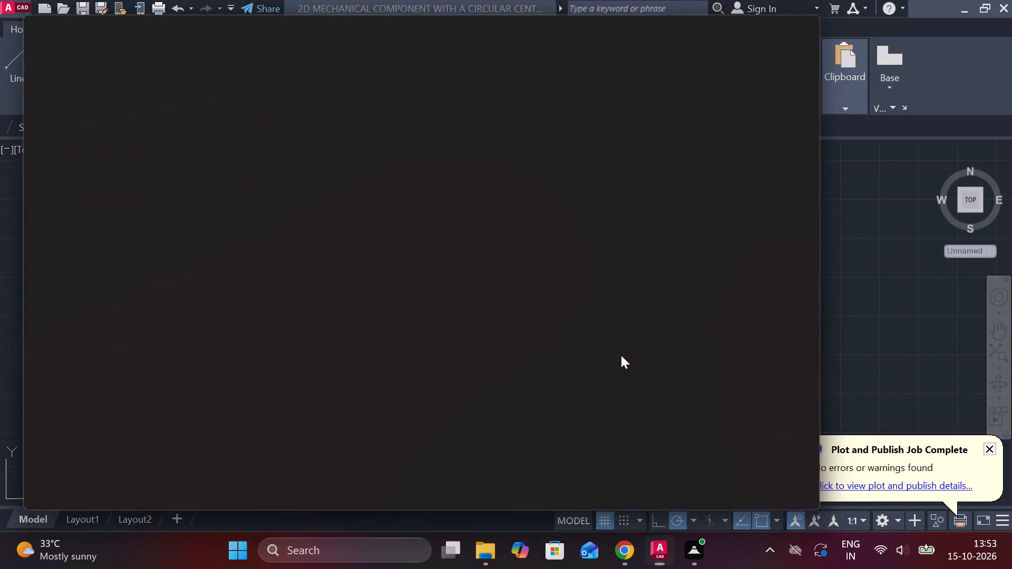
Check the part and title block in the plotted PDF in Microsoft Edge, and close it.
{"action": "scroll", "coordinate": [360, 384], "scroll_direction": "up", "scroll_amount": 2}
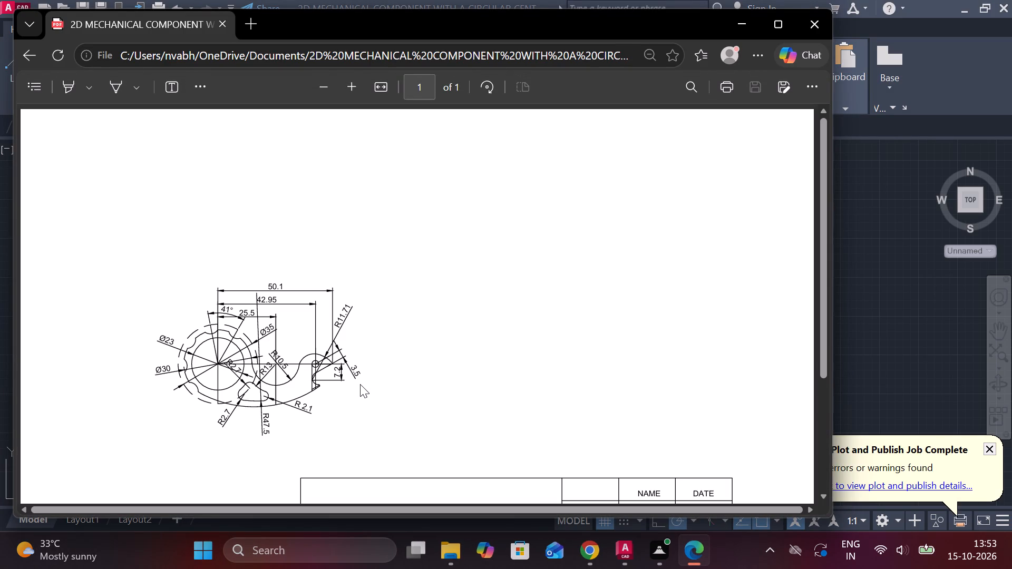
{"action": "scroll", "coordinate": [238, 413], "scroll_direction": "up", "scroll_amount": 2}
{"action": "scroll", "coordinate": [238, 408], "scroll_direction": "down", "scroll_amount": 3}
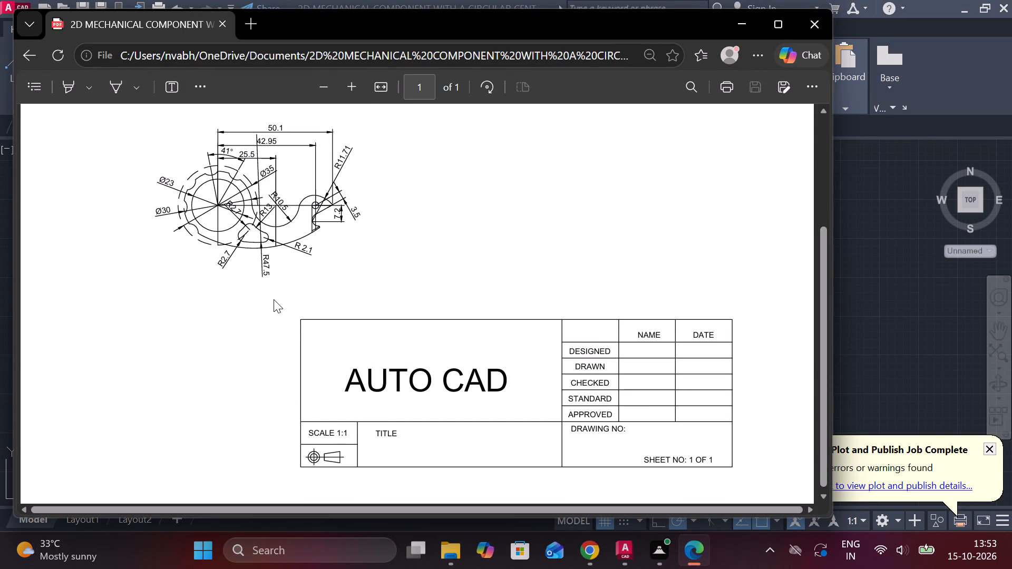
{"action": "left_click", "coordinate": [820, 28]}
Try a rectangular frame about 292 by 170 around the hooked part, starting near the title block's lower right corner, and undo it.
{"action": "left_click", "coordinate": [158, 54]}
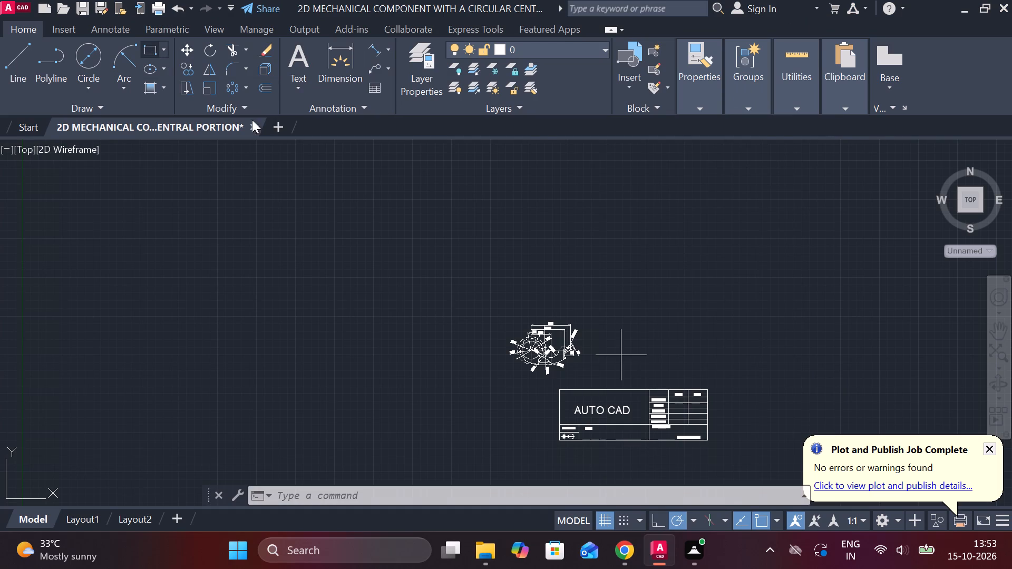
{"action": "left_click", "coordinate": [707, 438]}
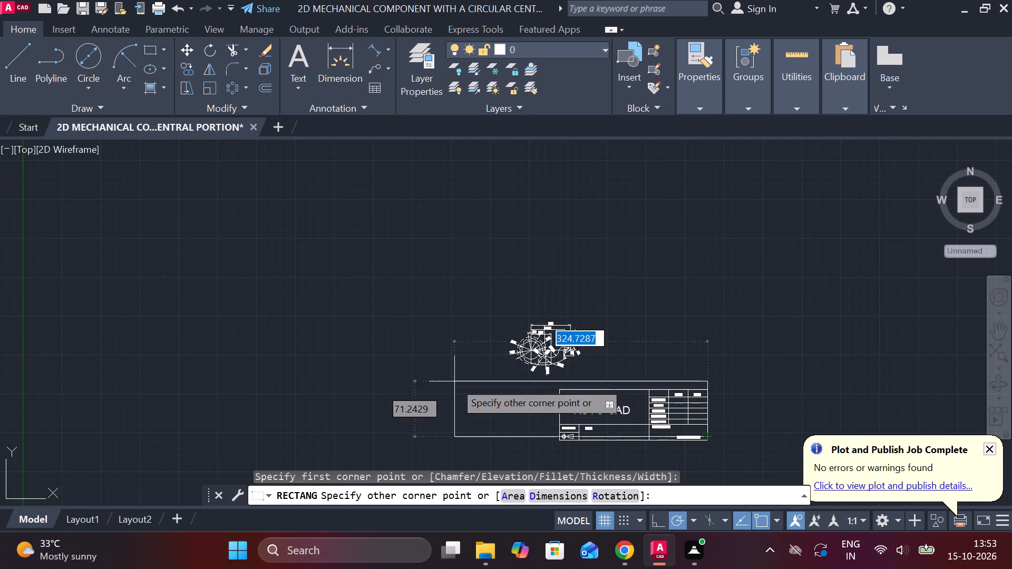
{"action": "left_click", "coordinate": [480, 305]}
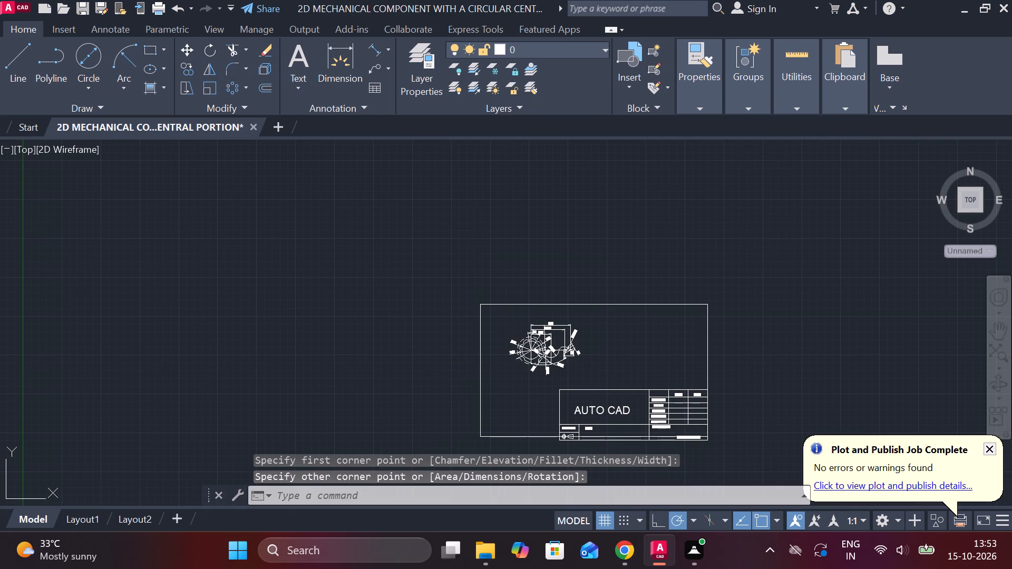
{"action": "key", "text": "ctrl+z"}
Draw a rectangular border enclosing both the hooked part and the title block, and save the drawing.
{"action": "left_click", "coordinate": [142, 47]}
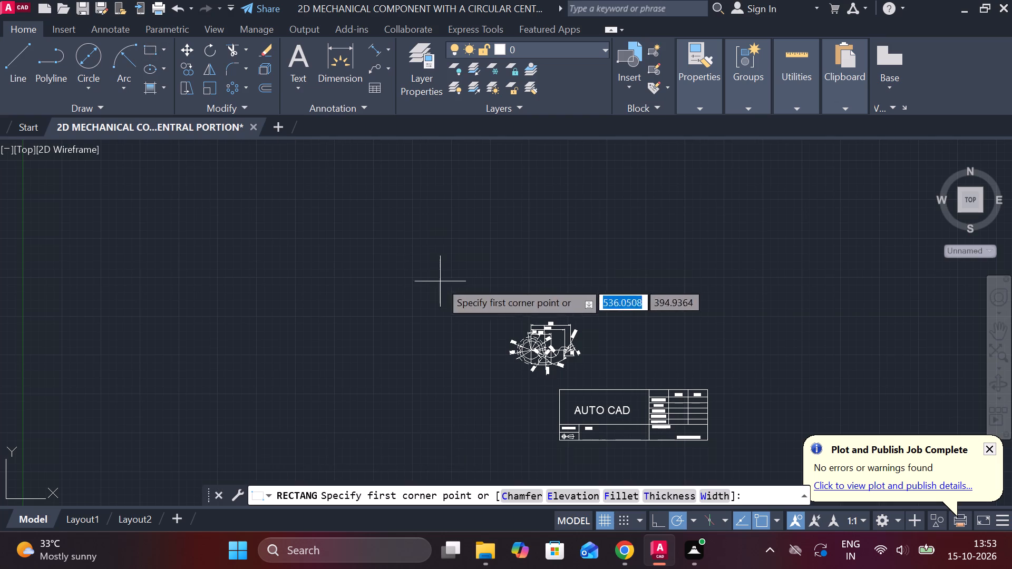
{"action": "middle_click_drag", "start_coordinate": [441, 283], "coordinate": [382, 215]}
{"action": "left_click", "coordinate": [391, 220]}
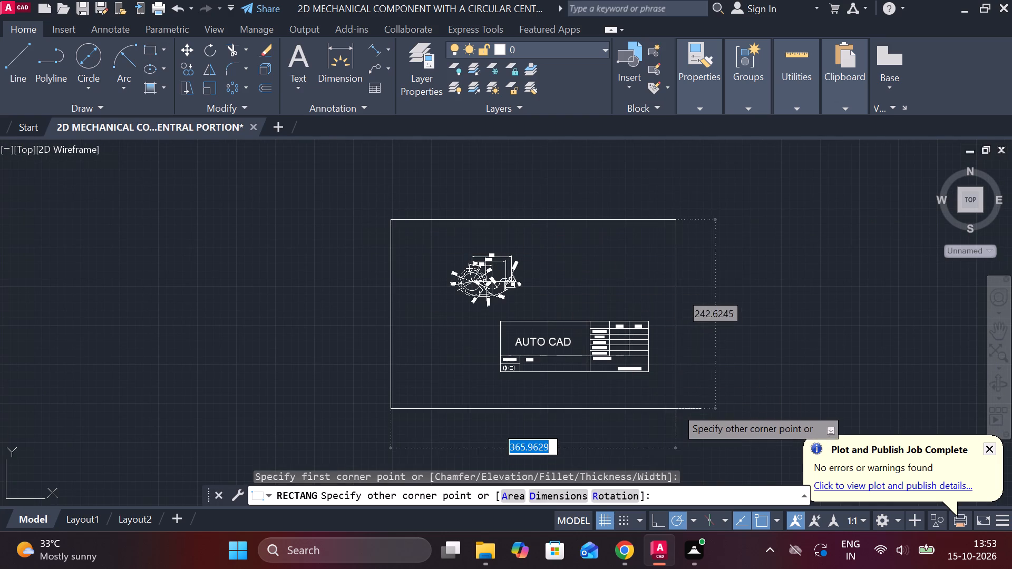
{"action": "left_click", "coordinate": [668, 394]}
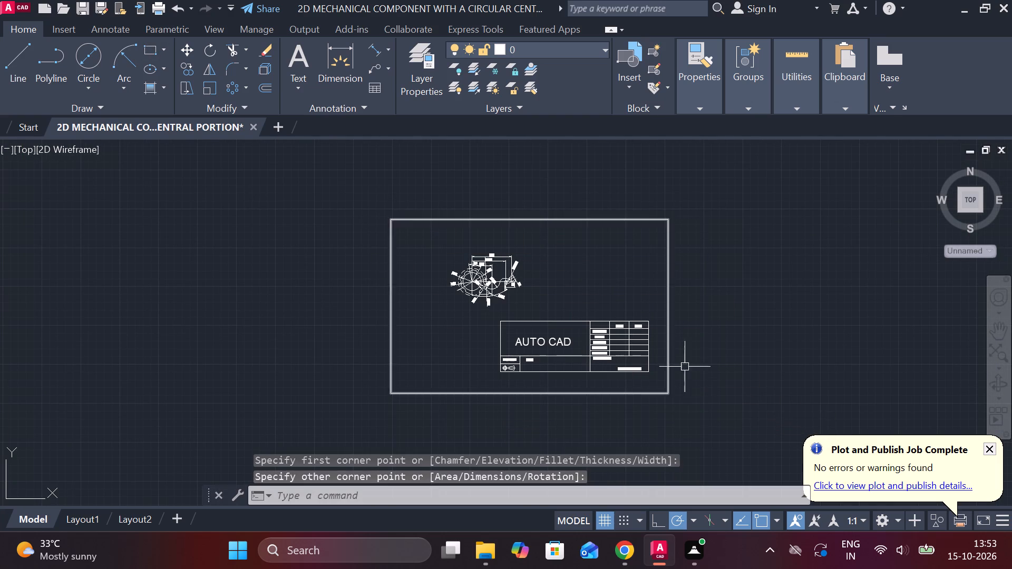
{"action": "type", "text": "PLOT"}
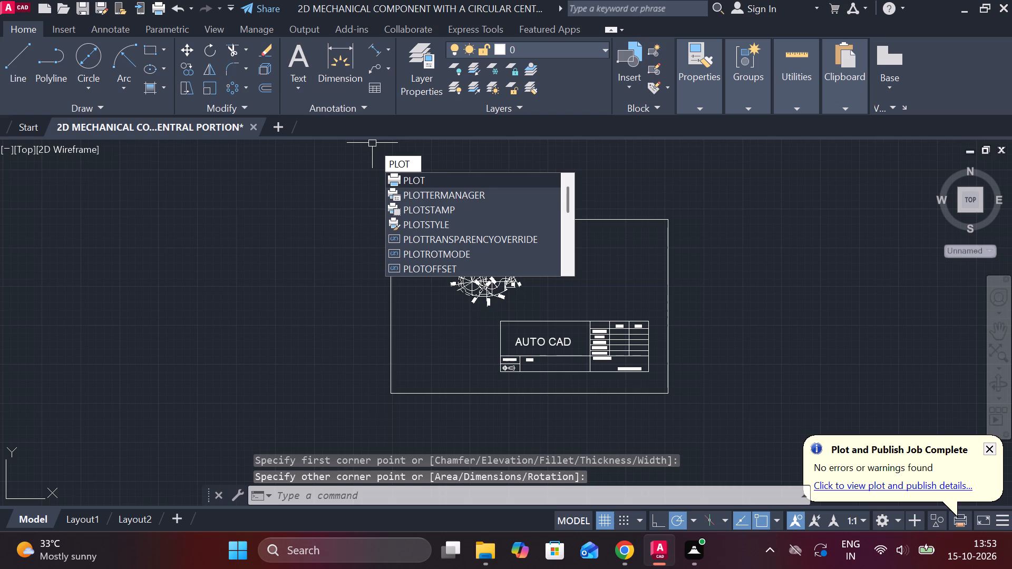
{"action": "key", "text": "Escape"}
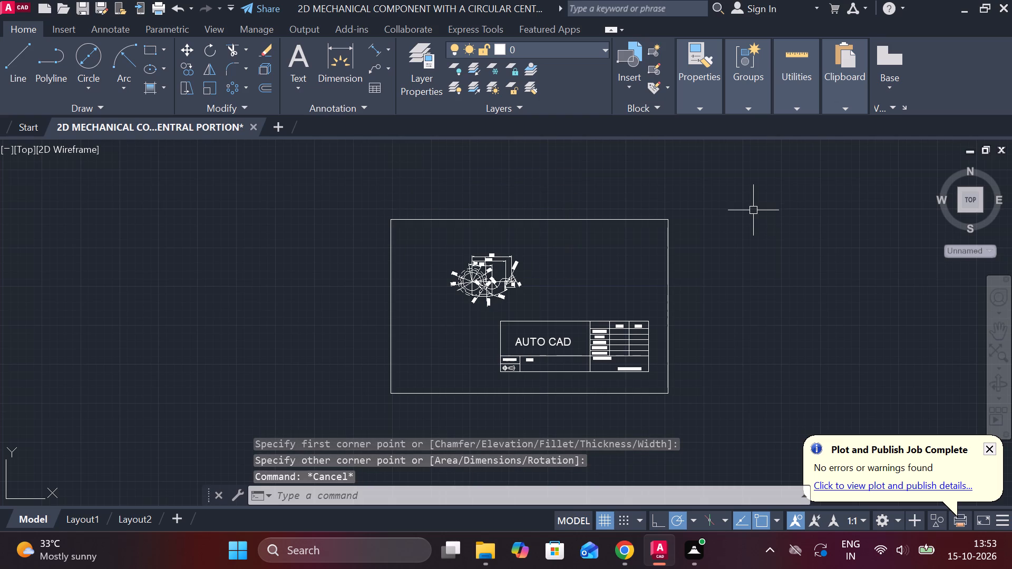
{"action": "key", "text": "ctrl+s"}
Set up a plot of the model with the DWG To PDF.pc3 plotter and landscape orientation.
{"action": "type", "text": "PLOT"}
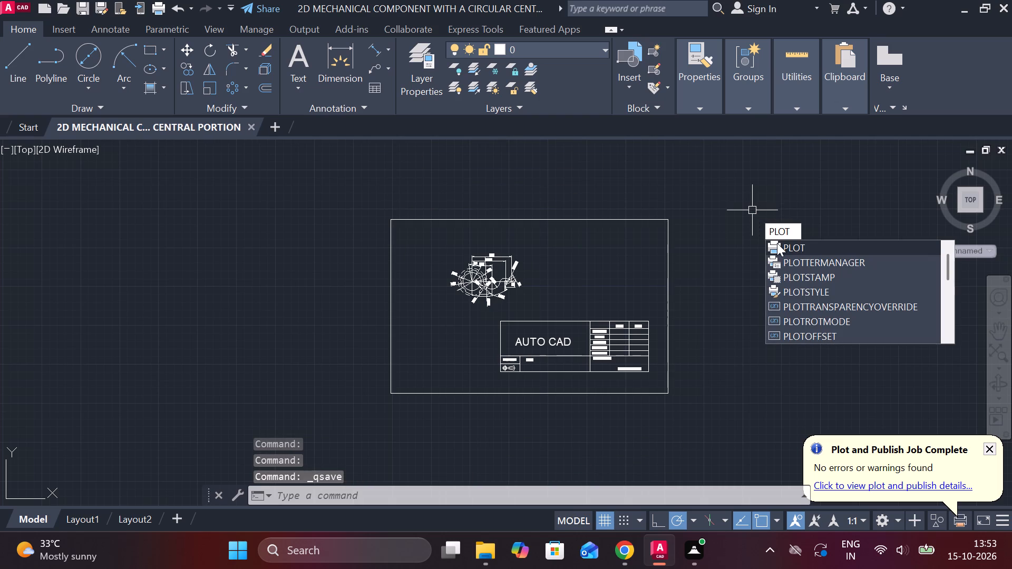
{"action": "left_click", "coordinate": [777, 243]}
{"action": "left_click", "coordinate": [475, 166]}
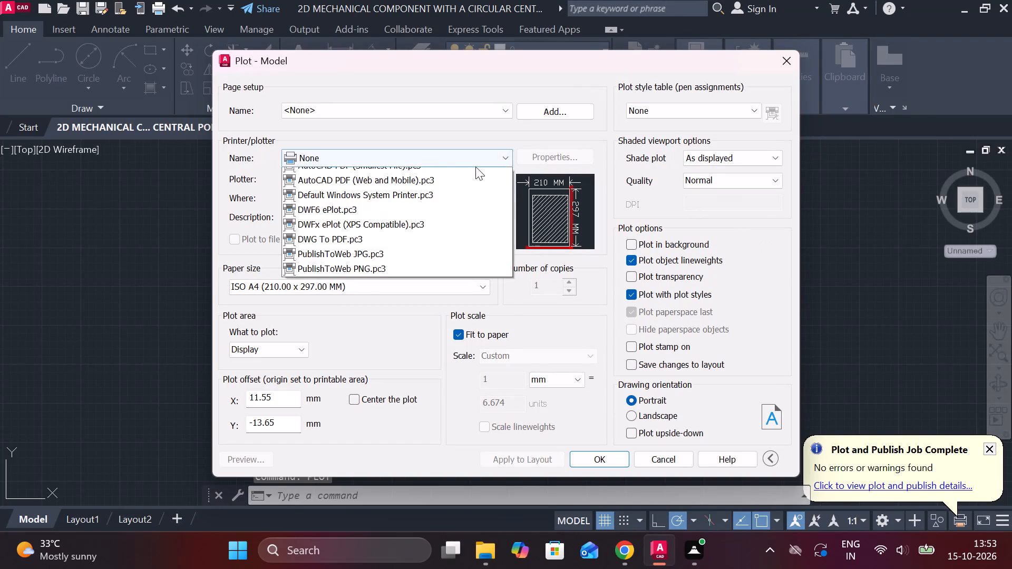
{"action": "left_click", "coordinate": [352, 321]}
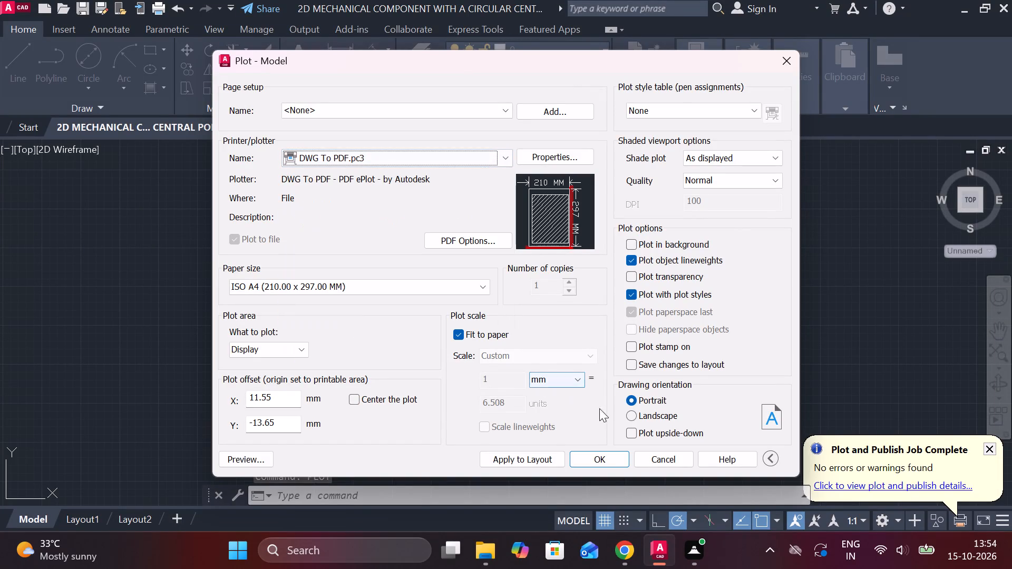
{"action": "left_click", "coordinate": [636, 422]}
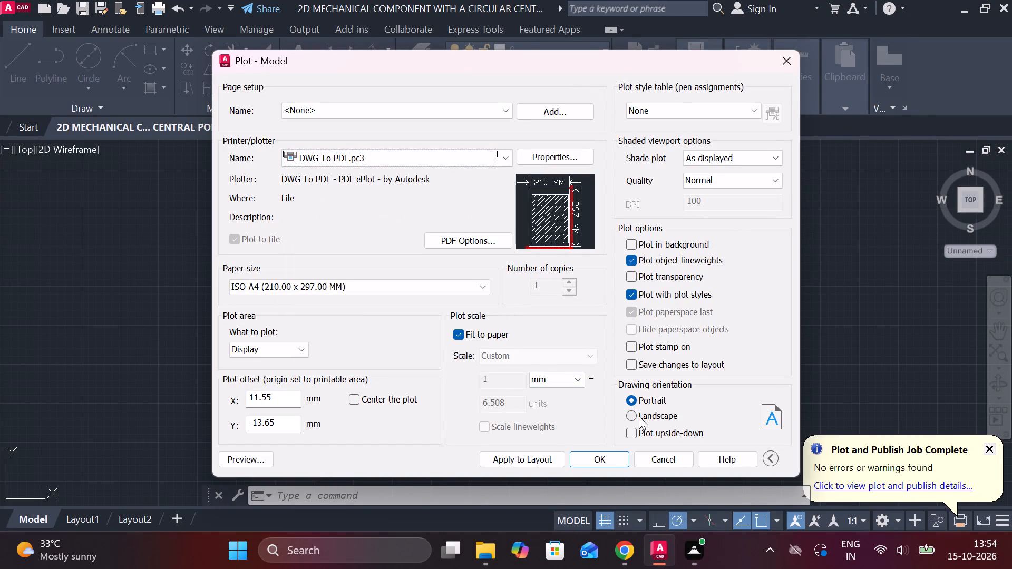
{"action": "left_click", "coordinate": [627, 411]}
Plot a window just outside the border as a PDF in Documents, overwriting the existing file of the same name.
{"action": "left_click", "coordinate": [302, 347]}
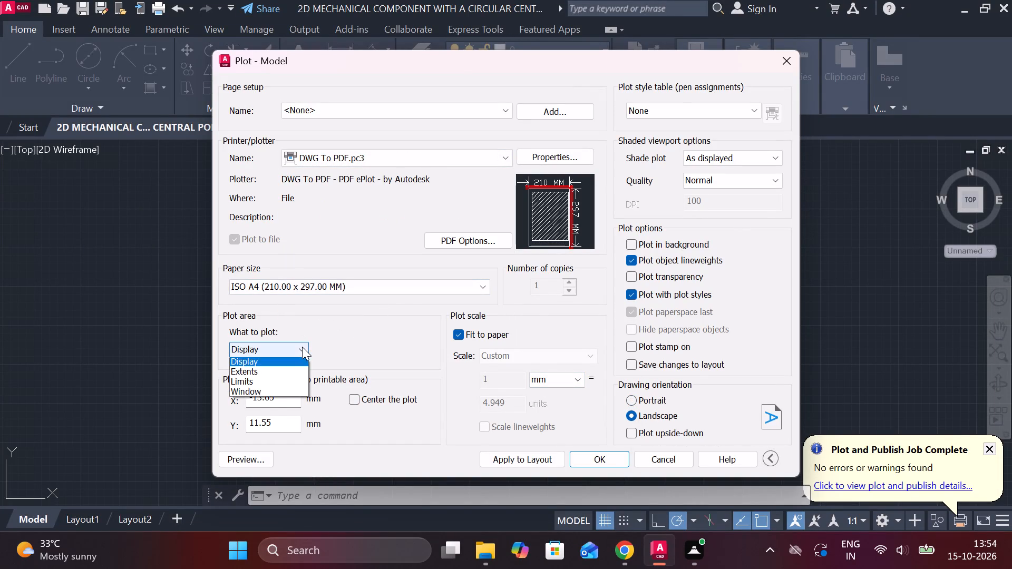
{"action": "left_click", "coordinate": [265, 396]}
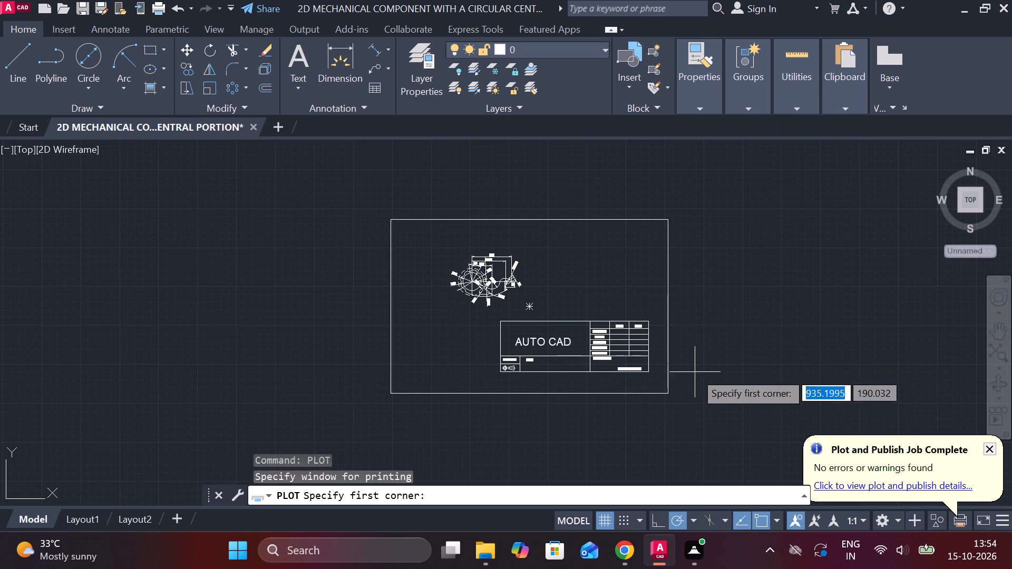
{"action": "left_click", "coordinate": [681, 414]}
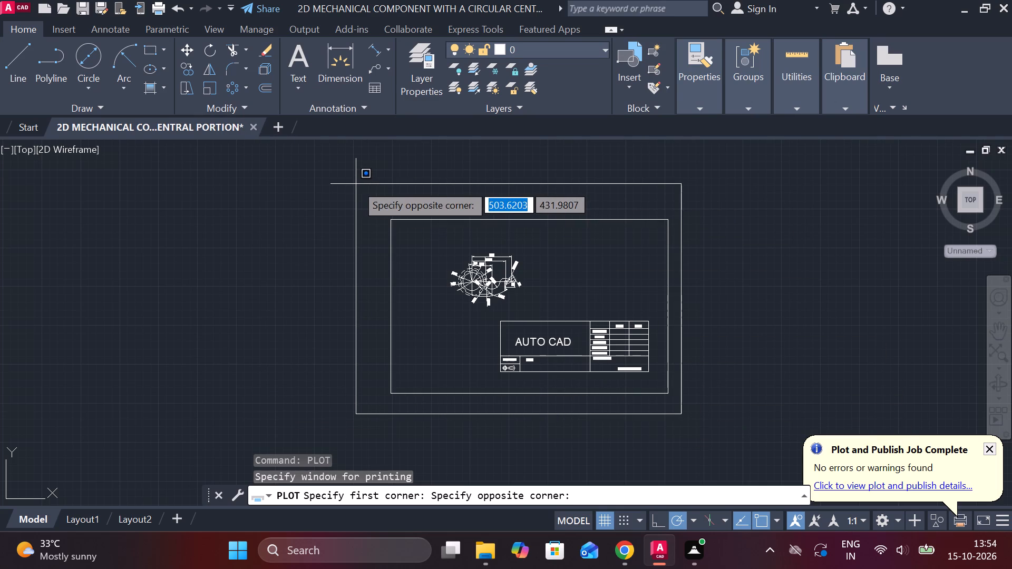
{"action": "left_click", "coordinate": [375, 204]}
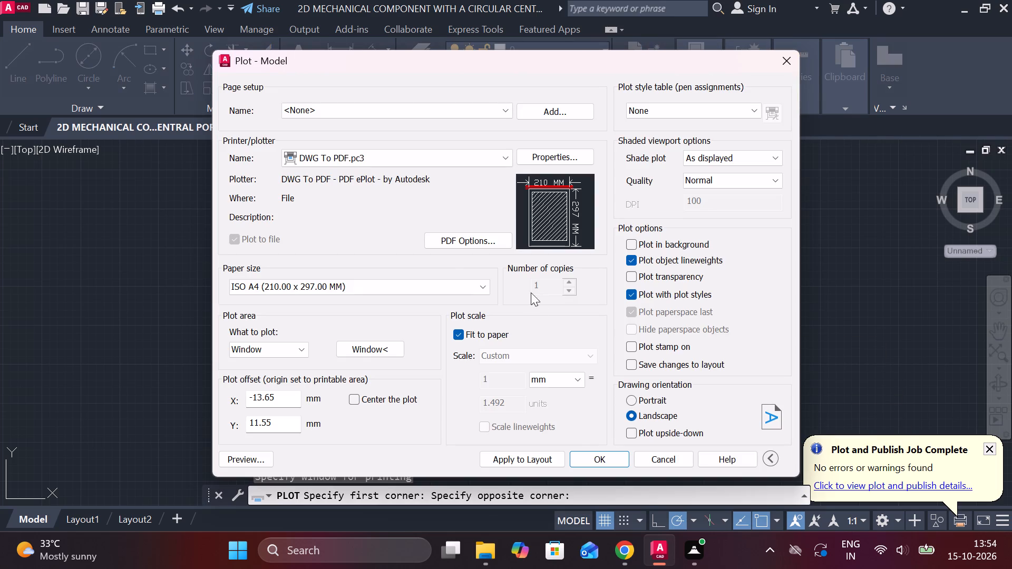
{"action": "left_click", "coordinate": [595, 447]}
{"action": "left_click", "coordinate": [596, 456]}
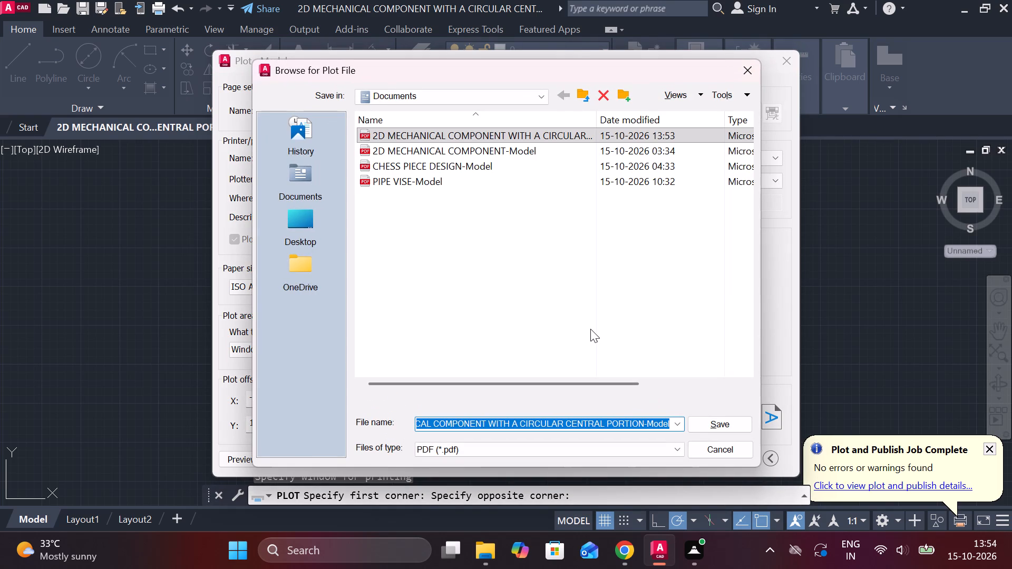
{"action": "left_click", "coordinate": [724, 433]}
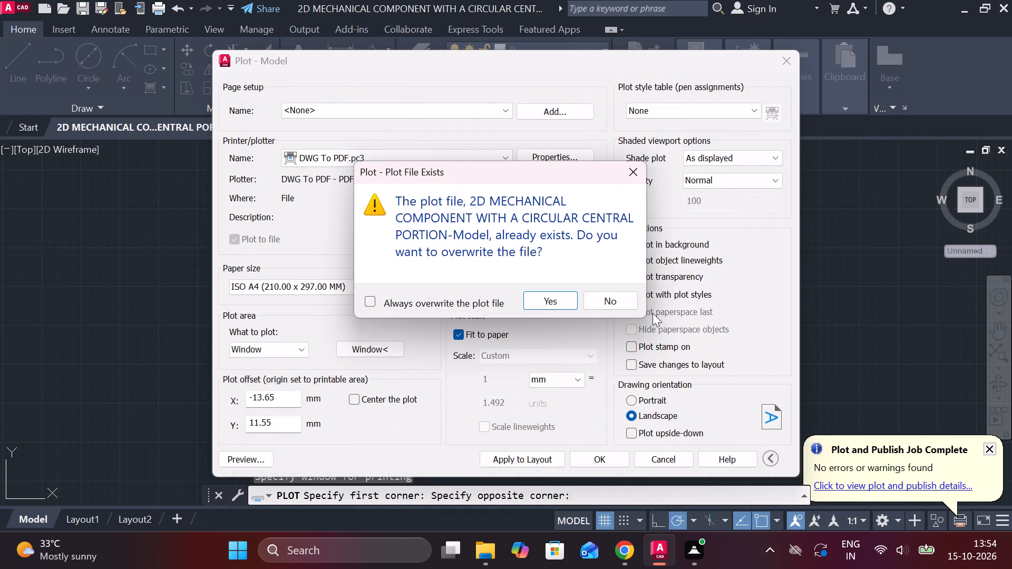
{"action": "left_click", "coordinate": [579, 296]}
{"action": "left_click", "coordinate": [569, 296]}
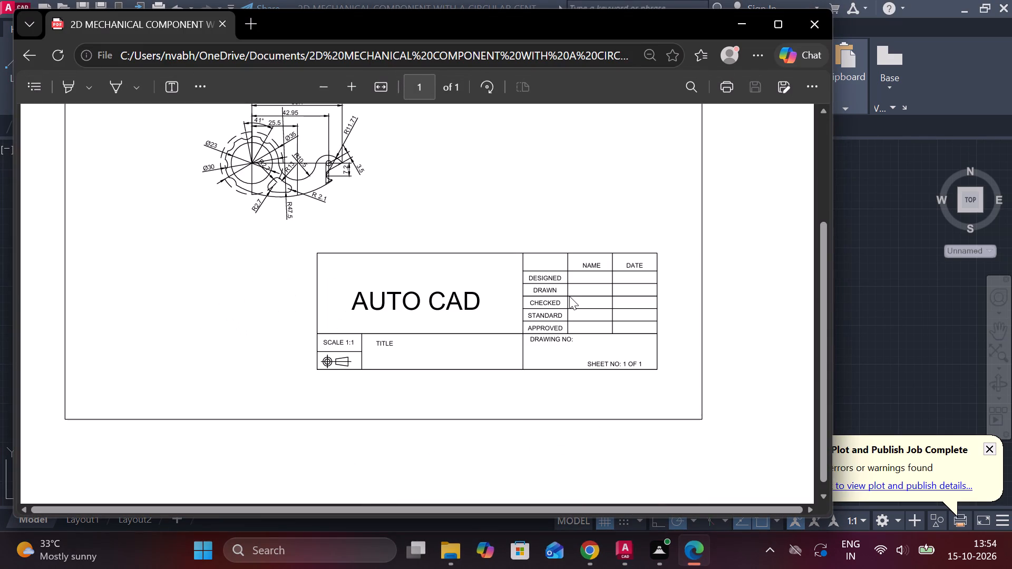
Check the part, title block and border in the plotted PDF in Microsoft Edge, and return to AutoCAD.
{"action": "scroll", "coordinate": [538, 295], "scroll_direction": "up", "scroll_amount": 1}
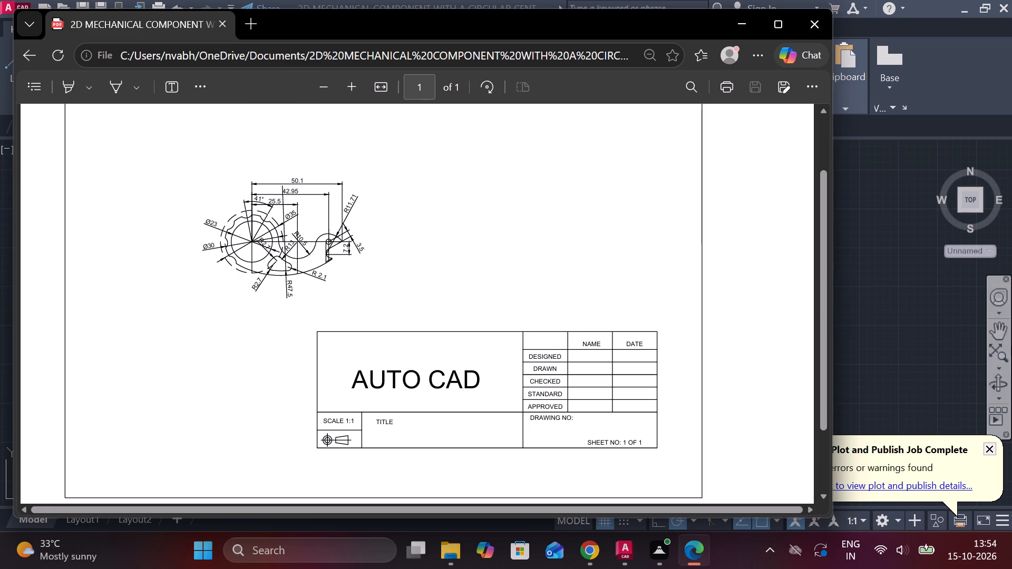
{"action": "left_click", "coordinate": [882, 339]}
Erase the whole title block below the hooked part, including its text and projection symbol.
{"action": "scroll", "coordinate": [648, 349], "scroll_direction": "up", "scroll_amount": 3}
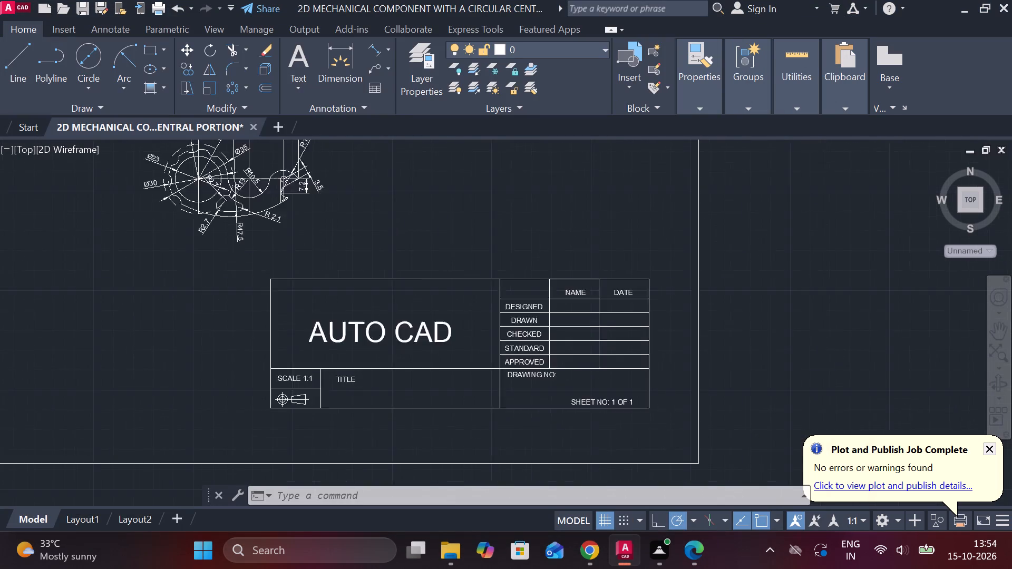
{"action": "scroll", "coordinate": [649, 454], "scroll_direction": "down", "scroll_amount": 1}
{"action": "left_click_drag", "start_coordinate": [655, 456], "coordinate": [646, 451]}
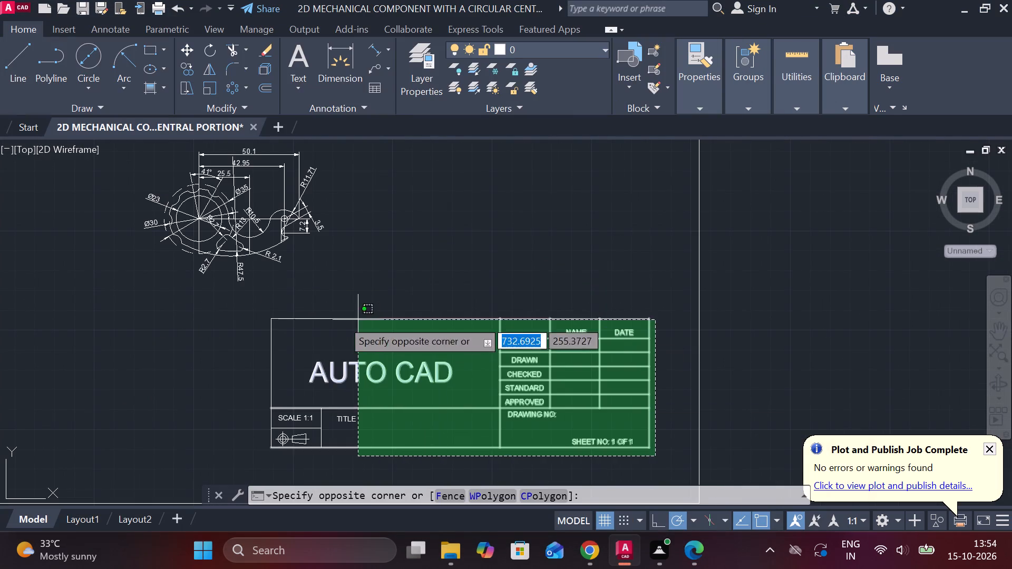
{"action": "left_click", "coordinate": [232, 309]}
{"action": "type", "text": "E"}
{"action": "key", "text": "space"}
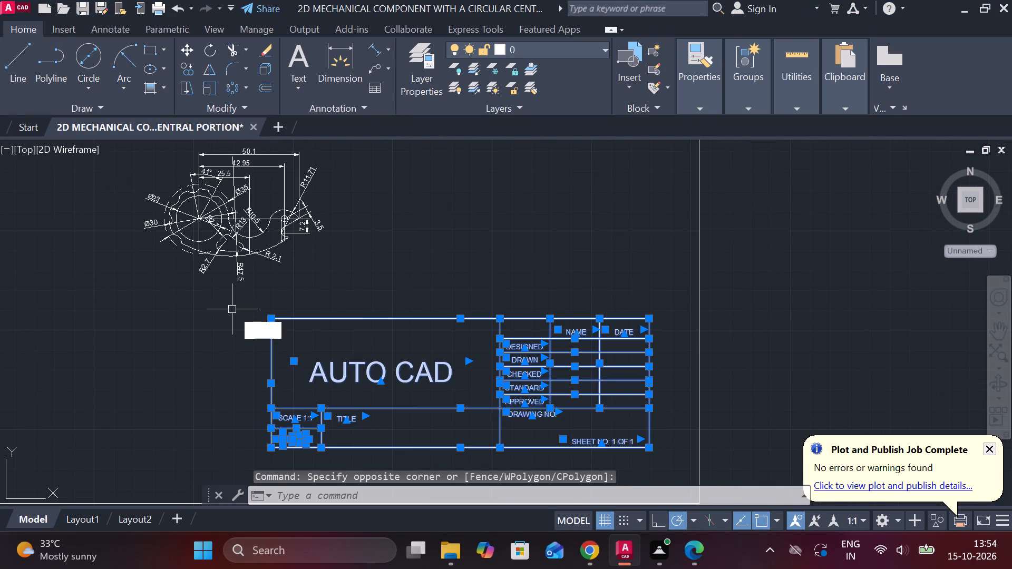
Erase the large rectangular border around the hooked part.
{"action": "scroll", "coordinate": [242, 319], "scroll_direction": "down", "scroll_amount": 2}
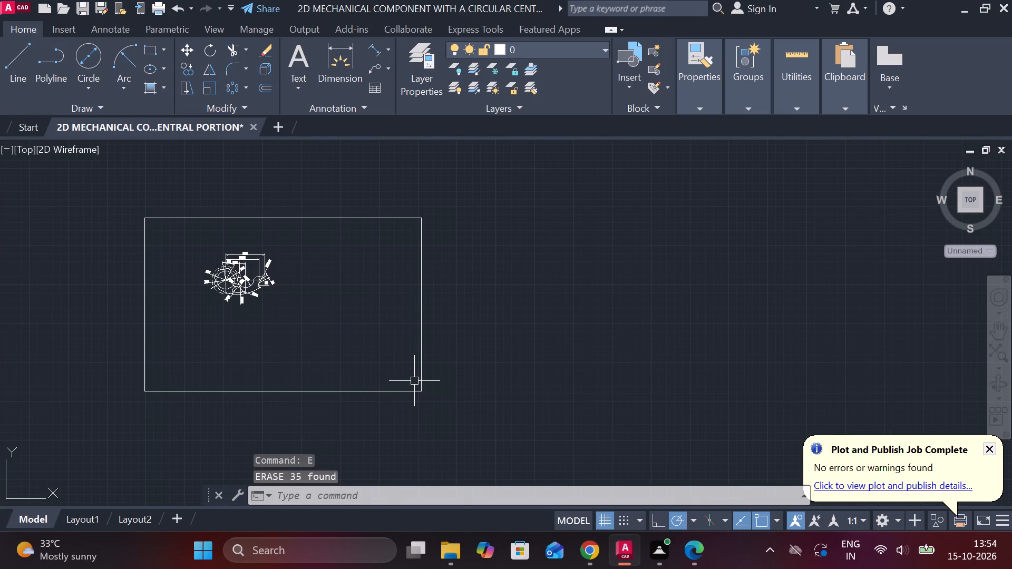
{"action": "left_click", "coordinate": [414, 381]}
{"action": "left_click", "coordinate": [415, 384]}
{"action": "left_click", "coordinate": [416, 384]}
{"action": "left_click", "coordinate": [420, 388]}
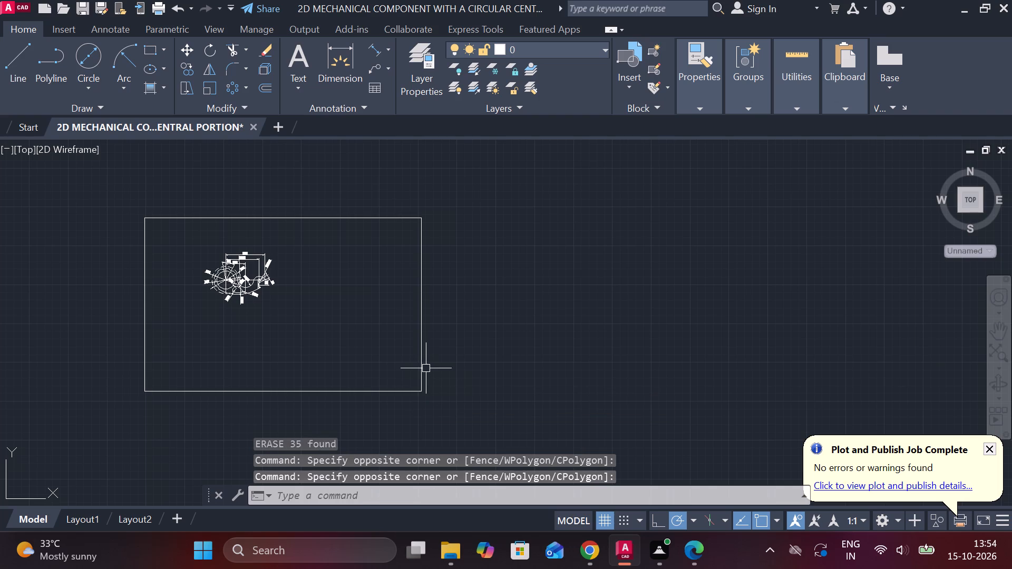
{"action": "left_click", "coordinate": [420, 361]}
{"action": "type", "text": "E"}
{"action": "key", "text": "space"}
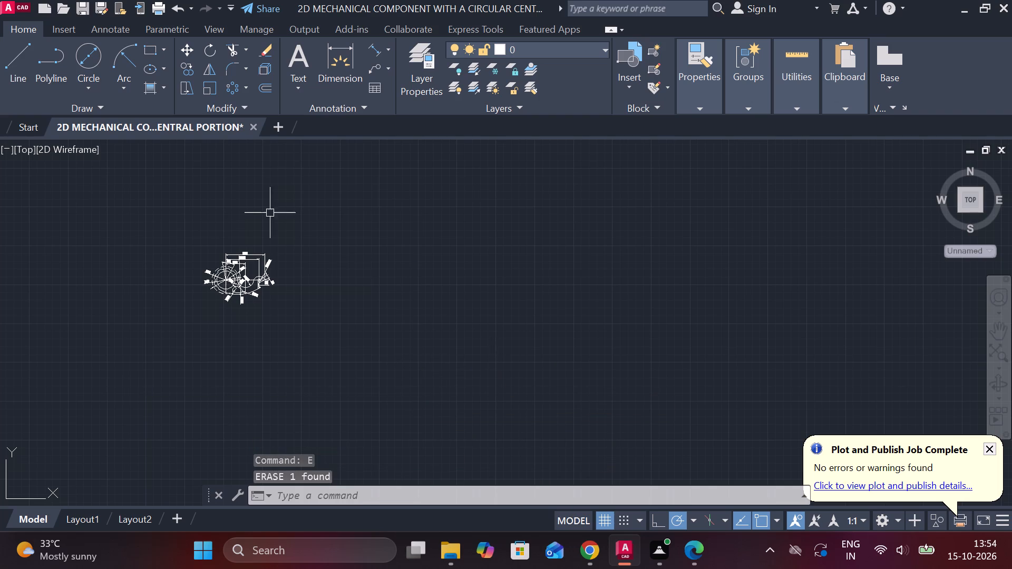
Draw a closer rectangular border about 121 by 87 around the dimensioned hooked part, and save the drawing.
{"action": "left_click", "coordinate": [145, 48]}
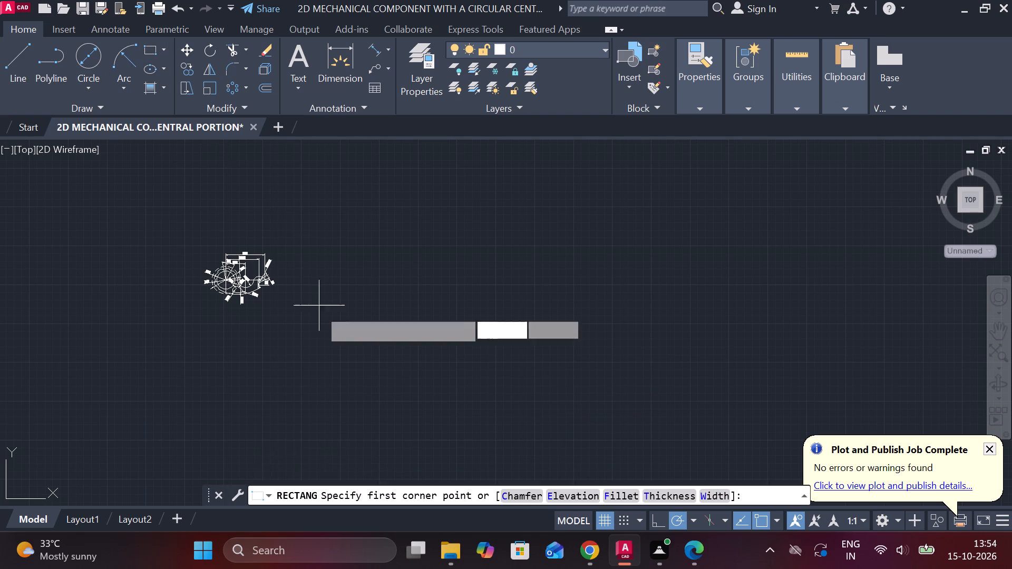
{"action": "scroll", "coordinate": [319, 313], "scroll_direction": "up", "scroll_amount": 2}
{"action": "middle_click_drag", "start_coordinate": [285, 276], "coordinate": [660, 423]}
{"action": "middle_click_drag", "start_coordinate": [619, 375], "coordinate": [591, 341]}
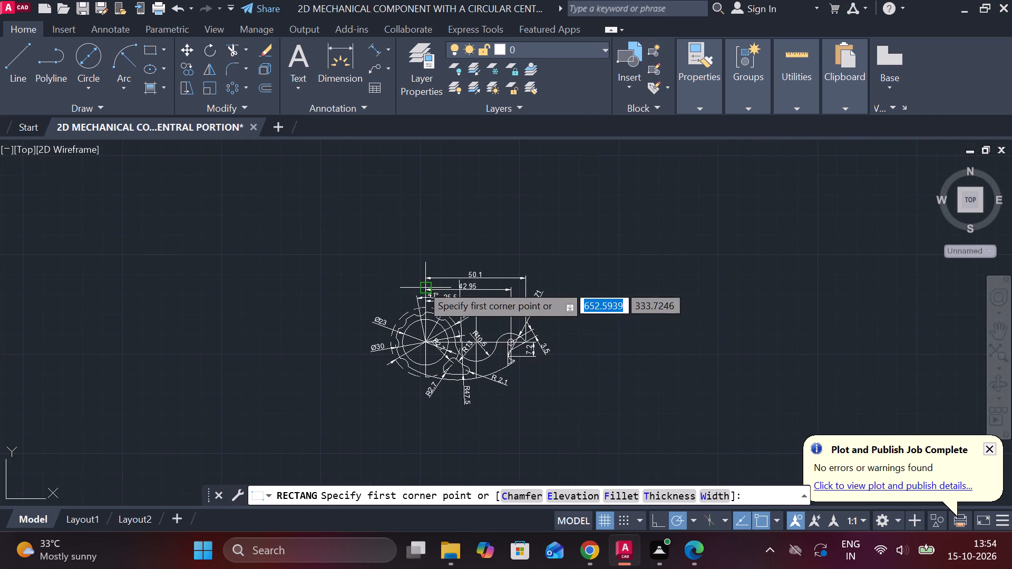
{"action": "left_click", "coordinate": [341, 250]}
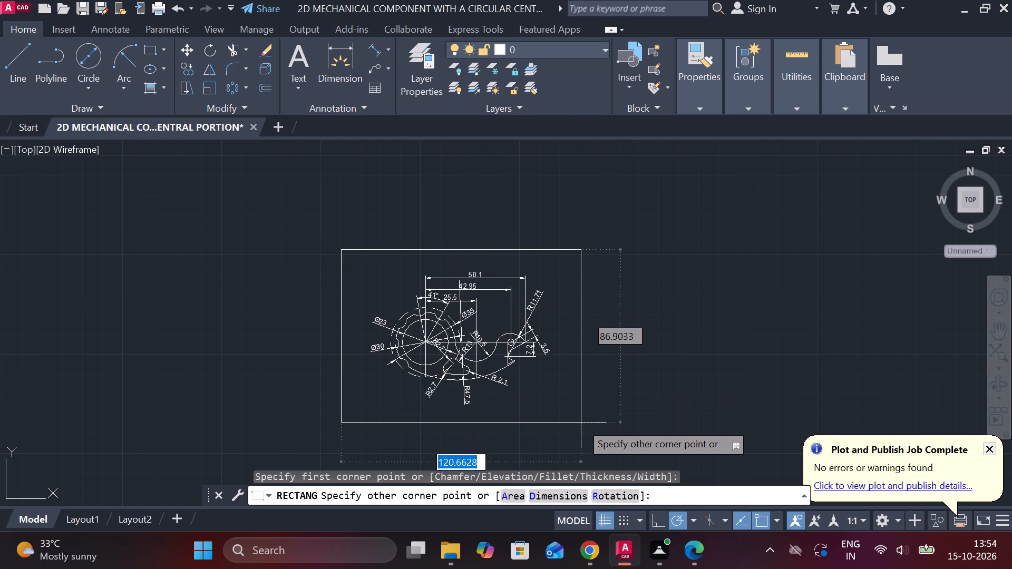
{"action": "left_click", "coordinate": [581, 423]}
{"action": "middle_click_drag", "start_coordinate": [688, 411], "coordinate": [645, 401]}
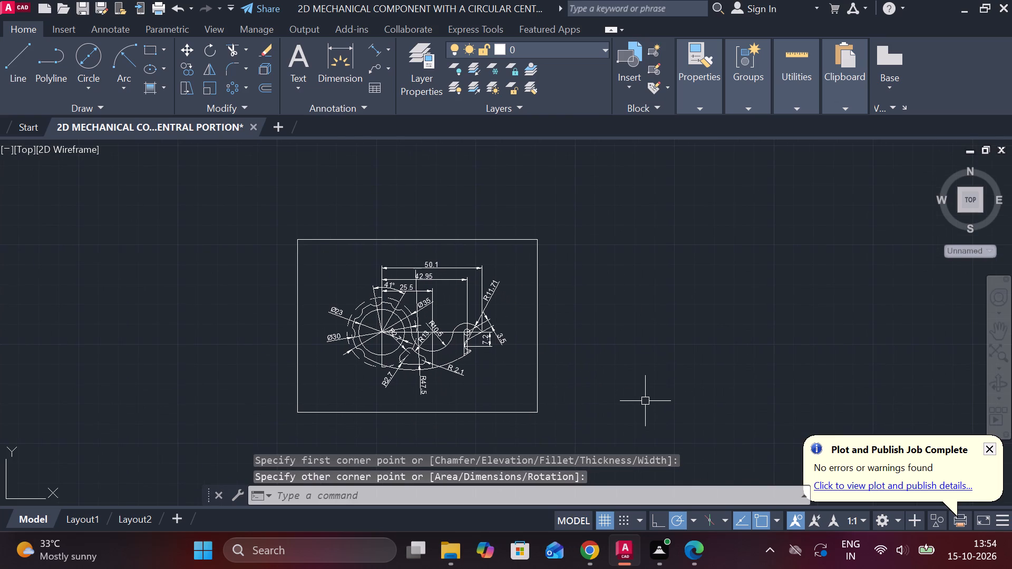
{"action": "key", "text": "ctrl+s"}
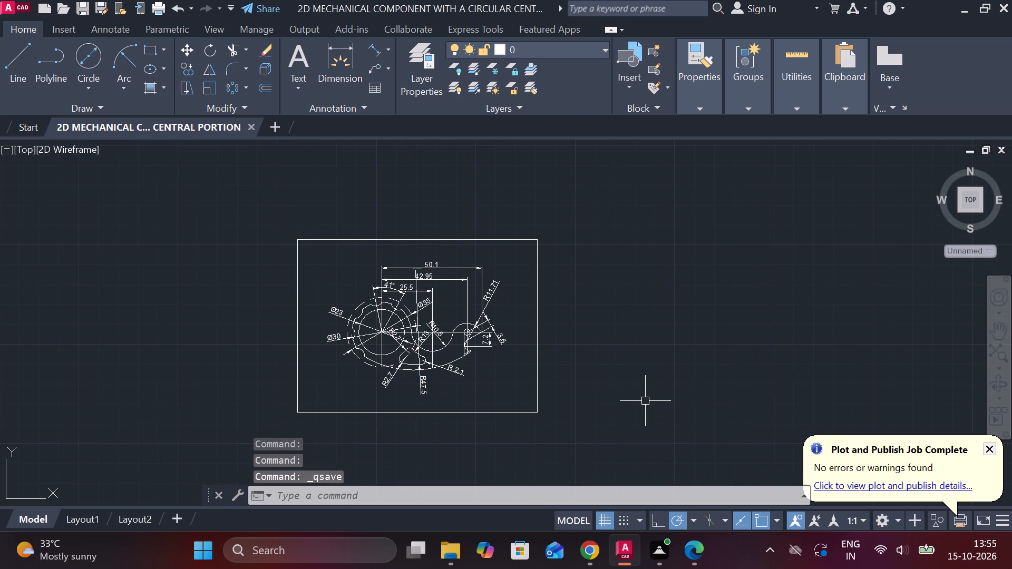
Set up a plot of the model with the DWG To PDF.pc3 plotter and landscape orientation.
{"action": "type", "text": "PLO"}
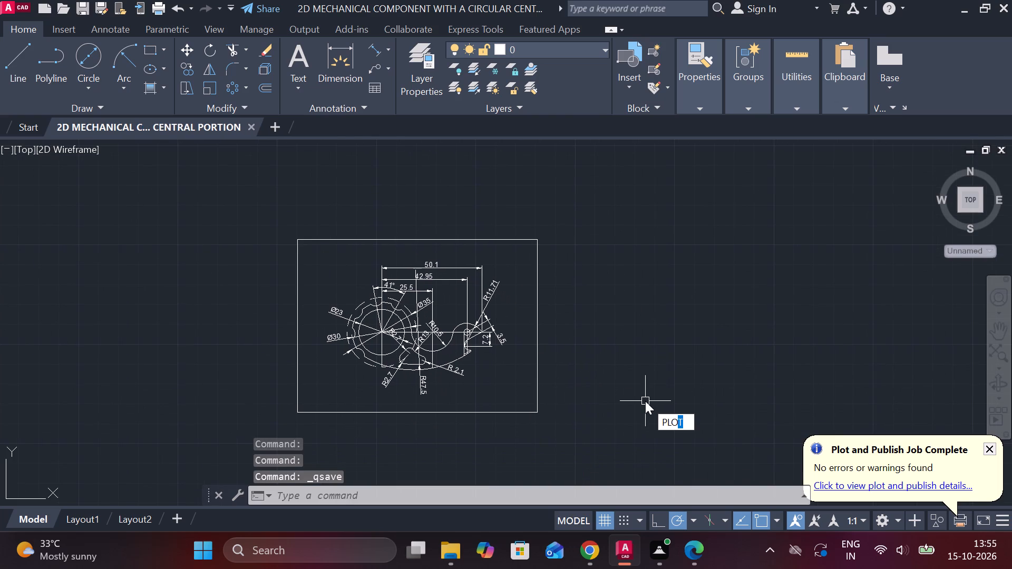
{"action": "left_click", "coordinate": [688, 320]}
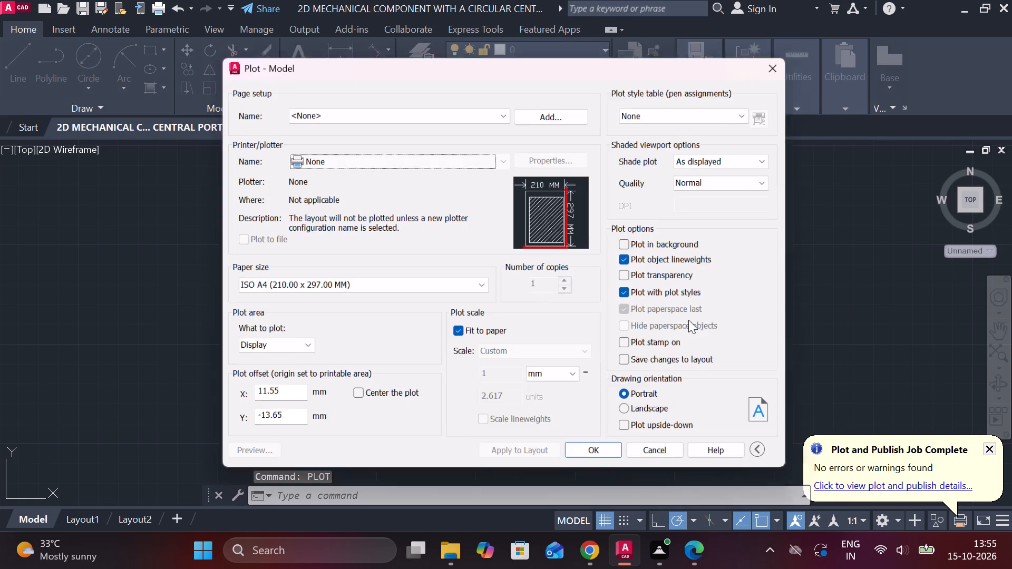
{"action": "left_click", "coordinate": [435, 144]}
{"action": "left_click", "coordinate": [430, 152]}
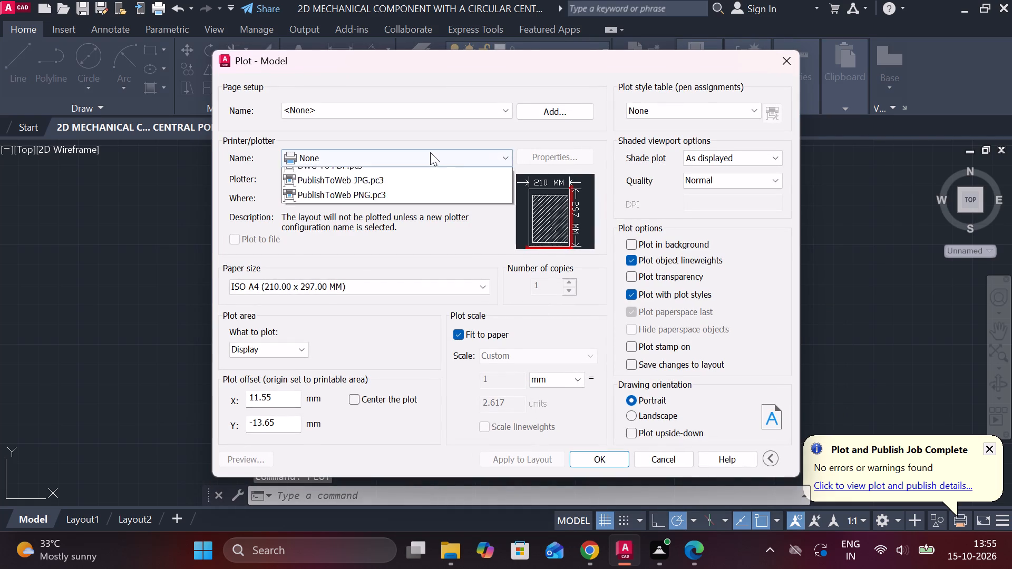
{"action": "left_click", "coordinate": [339, 318]}
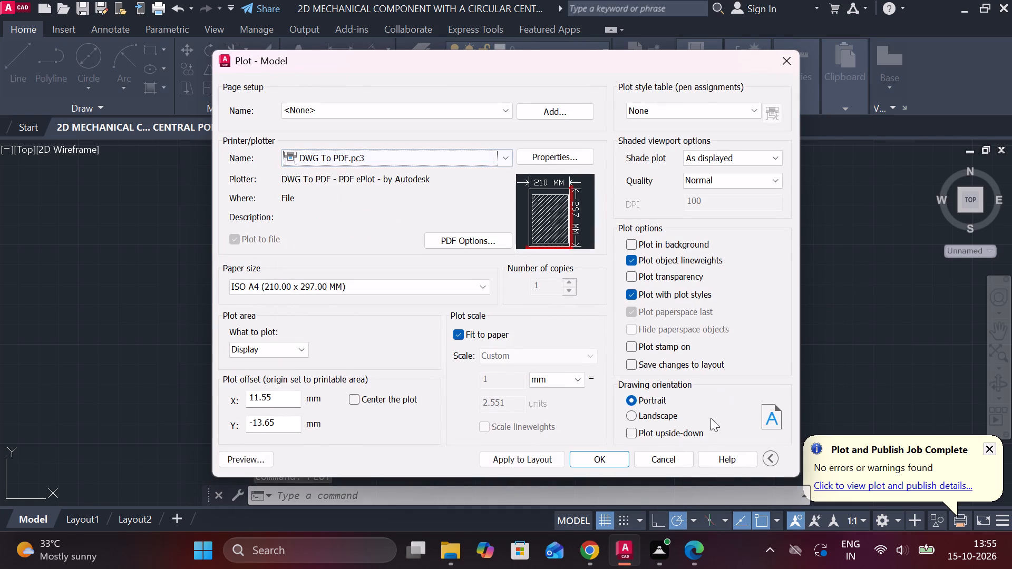
{"action": "left_click", "coordinate": [634, 416]}
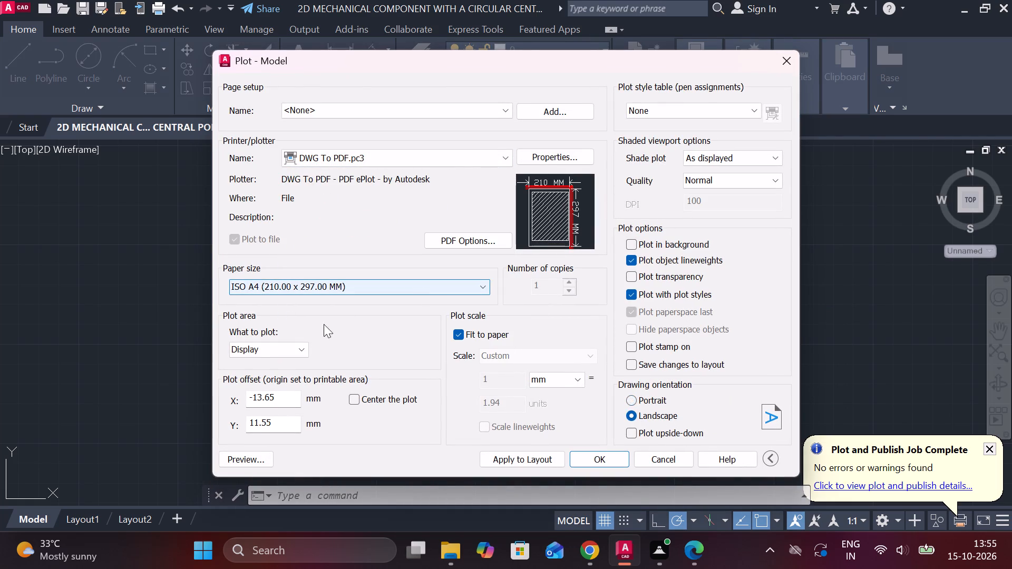
Plot a window just outside the smaller border as a PDF in Documents, overwriting the existing file.
{"action": "left_click", "coordinate": [265, 351]}
{"action": "left_click", "coordinate": [269, 394]}
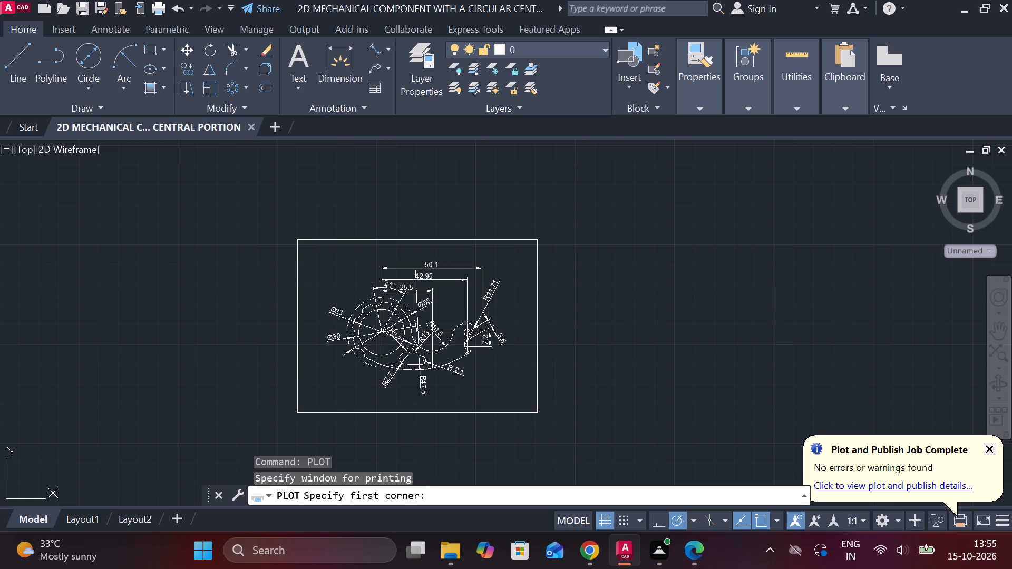
{"action": "left_click", "coordinate": [549, 420]}
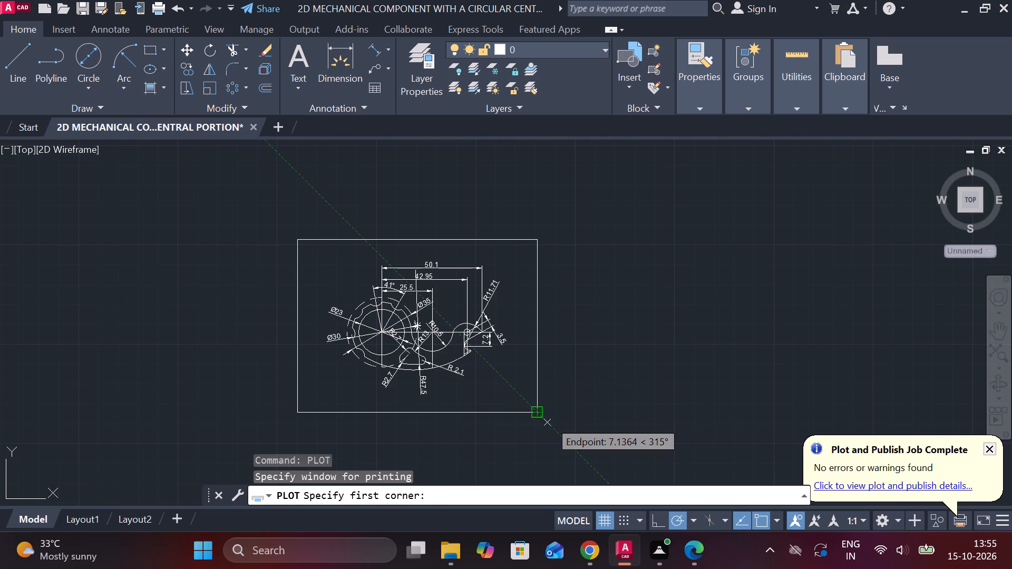
{"action": "left_click", "coordinate": [285, 232]}
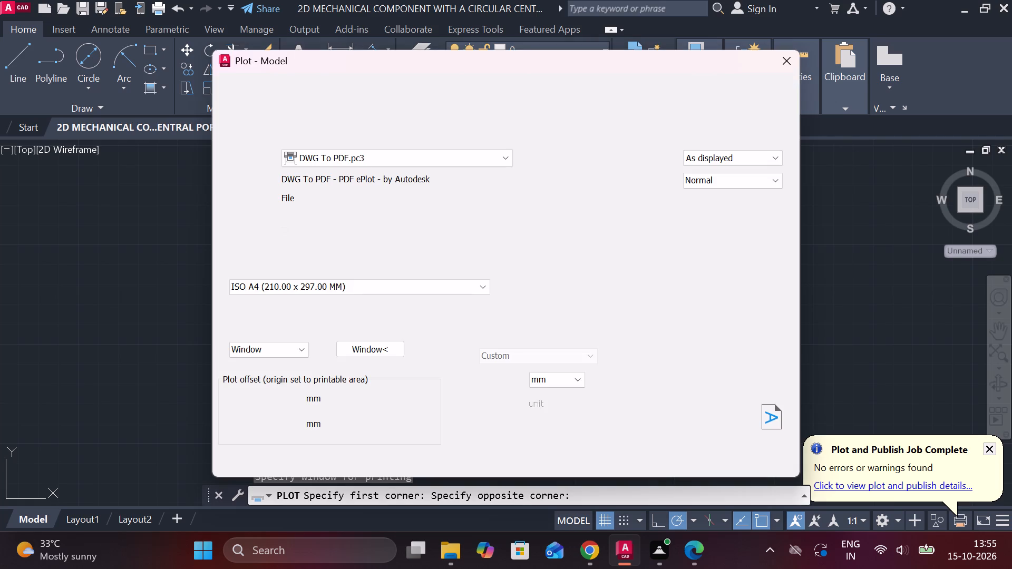
{"action": "left_click", "coordinate": [597, 454]}
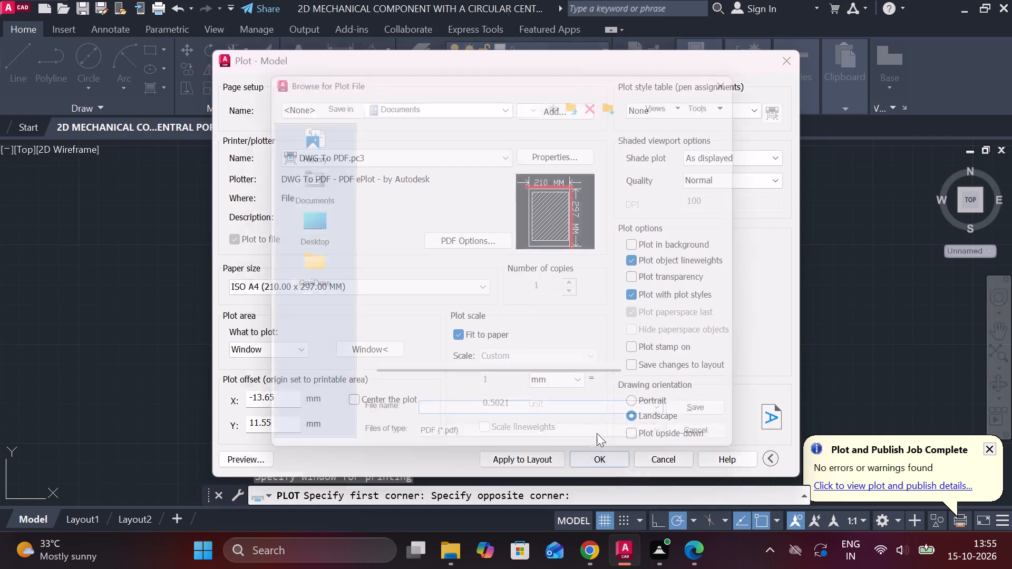
{"action": "left_click", "coordinate": [705, 419]}
{"action": "left_click", "coordinate": [570, 298]}
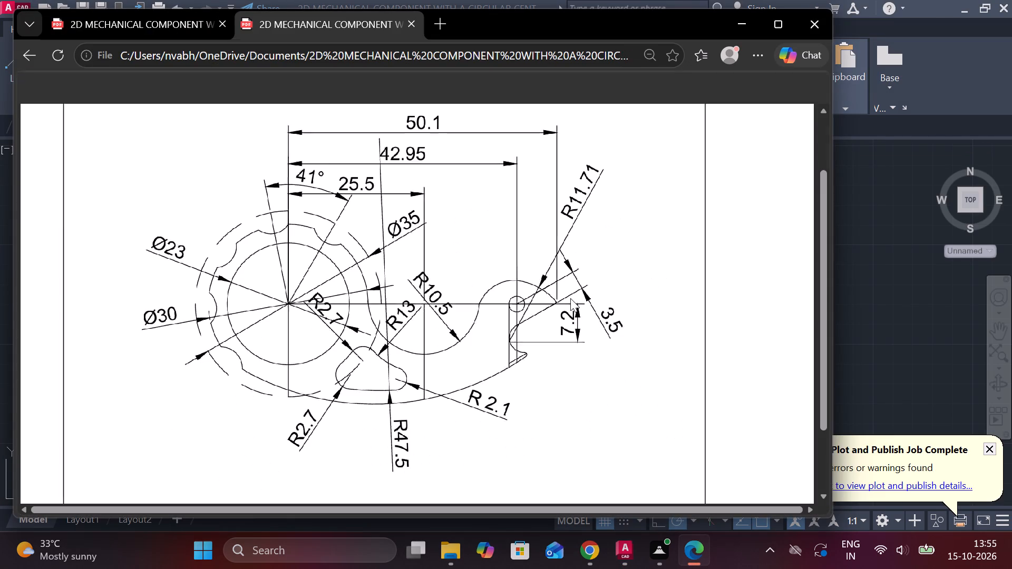
Check the dimensioned hooked part and its border in the newly plotted PDF in Microsoft Edge.
{"action": "scroll", "coordinate": [568, 297], "scroll_direction": "up", "scroll_amount": 1}
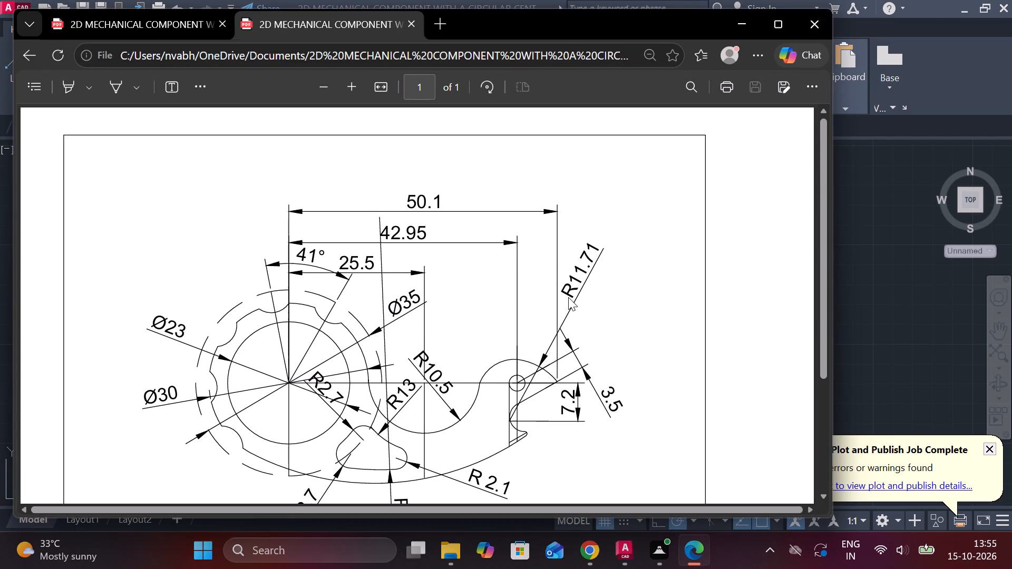